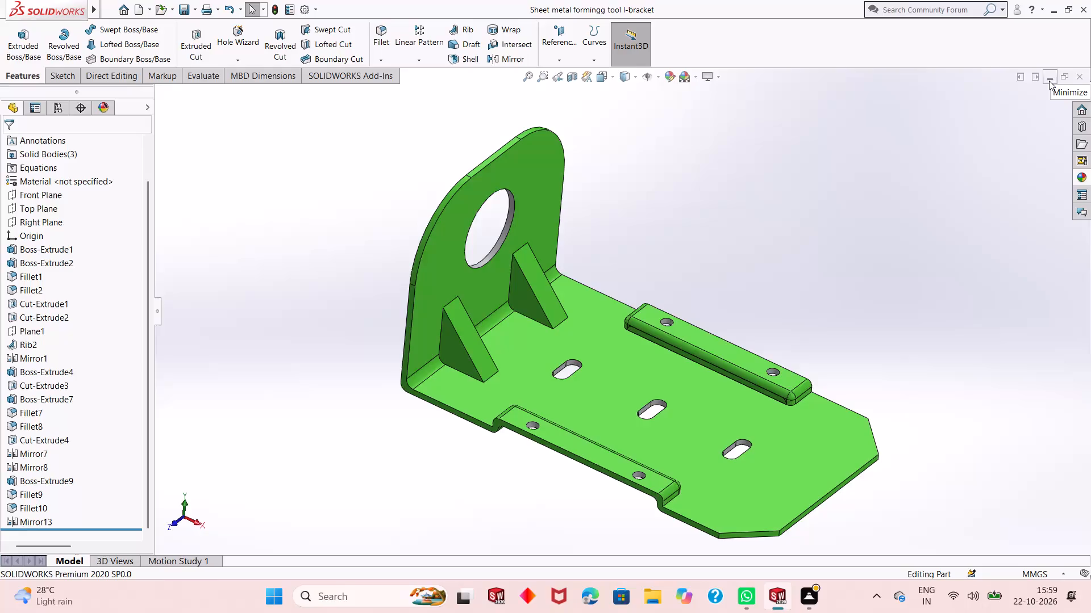
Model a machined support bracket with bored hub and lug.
Minimize the document window of the sheet metal forming tool L-bracket part, leaving the part open.
left_click(1049, 81)
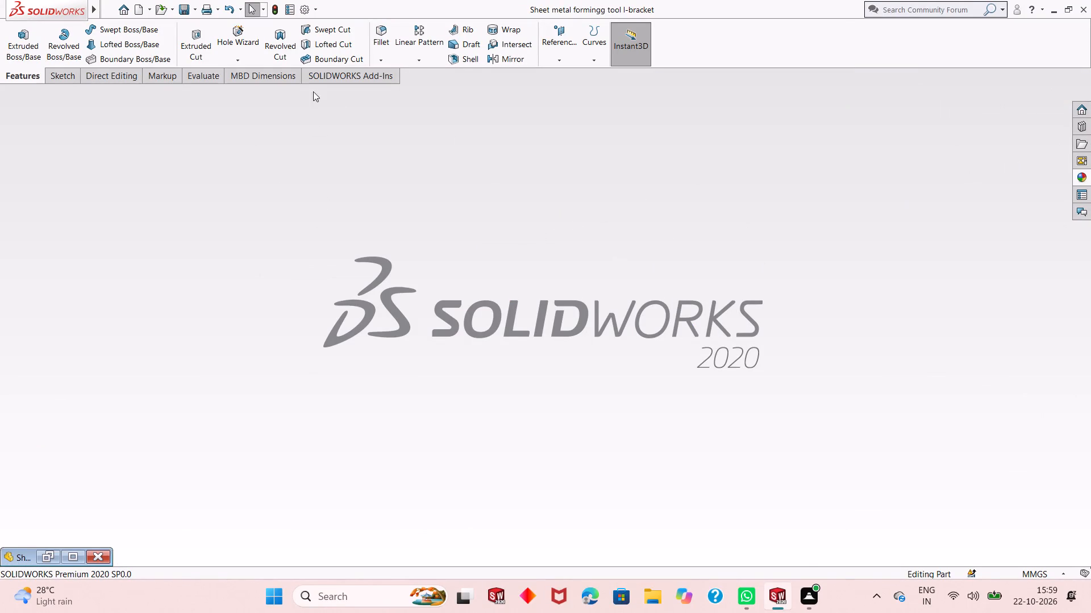
left_click(214, 122)
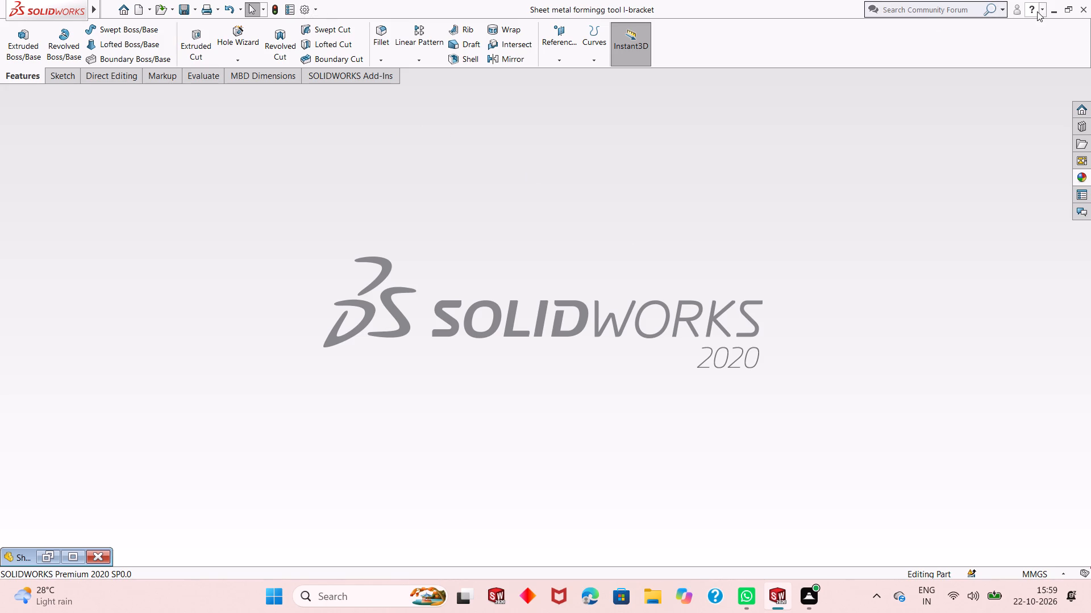
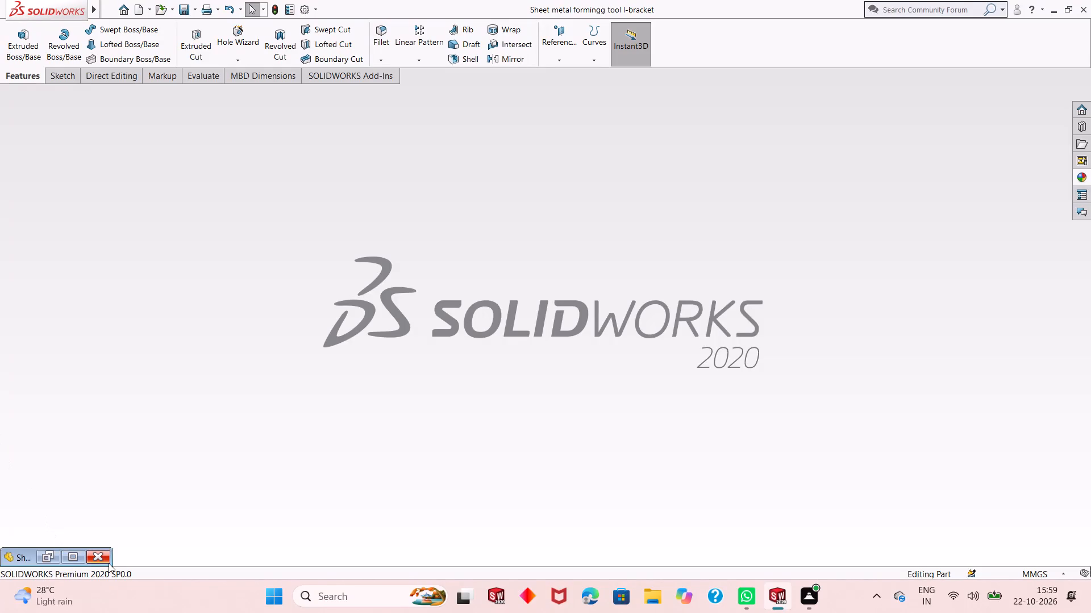
Close the minimized sheet metal forming tool L-bracket part.
left_click(101, 557)
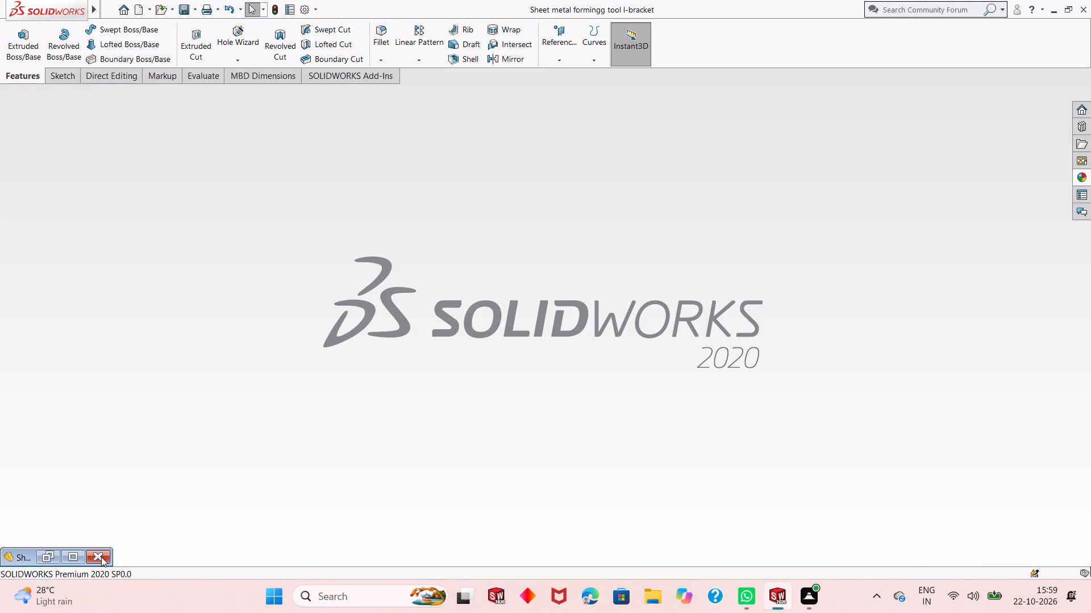
Create a new part document.
left_click(137, 10)
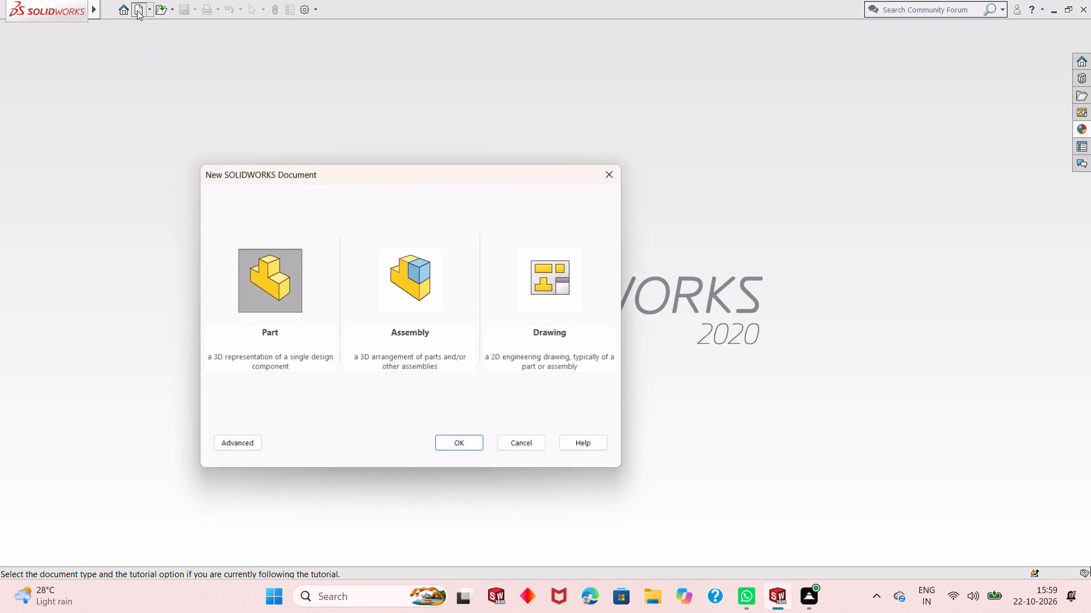
double_click(275, 271)
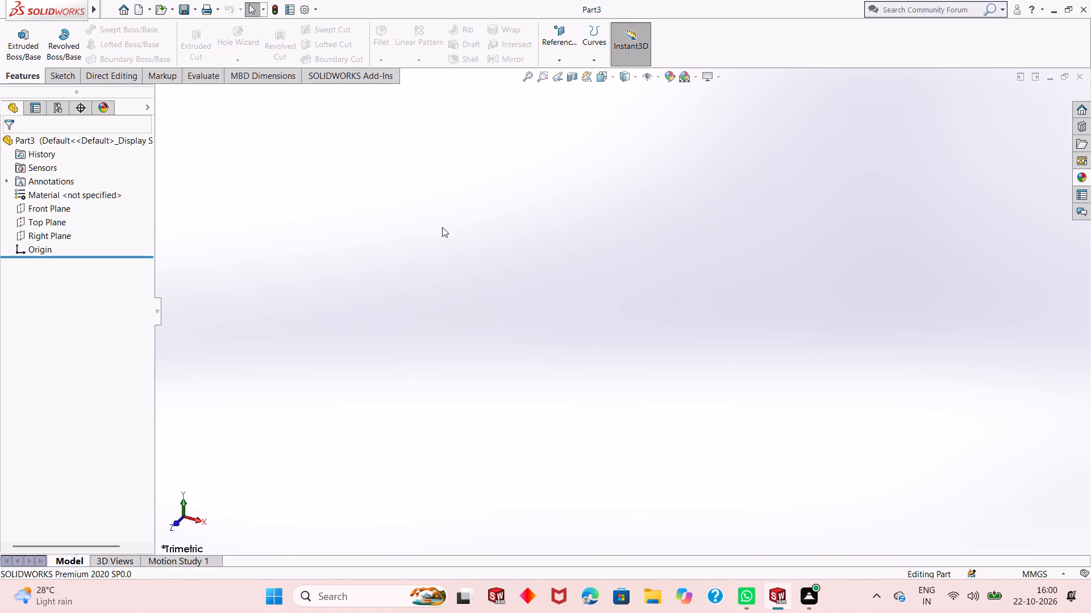
Sketch a center rectangle about 71 by 59 mm on the Top Plane, centred on the origin.
left_click(37, 226)
left_click(46, 209)
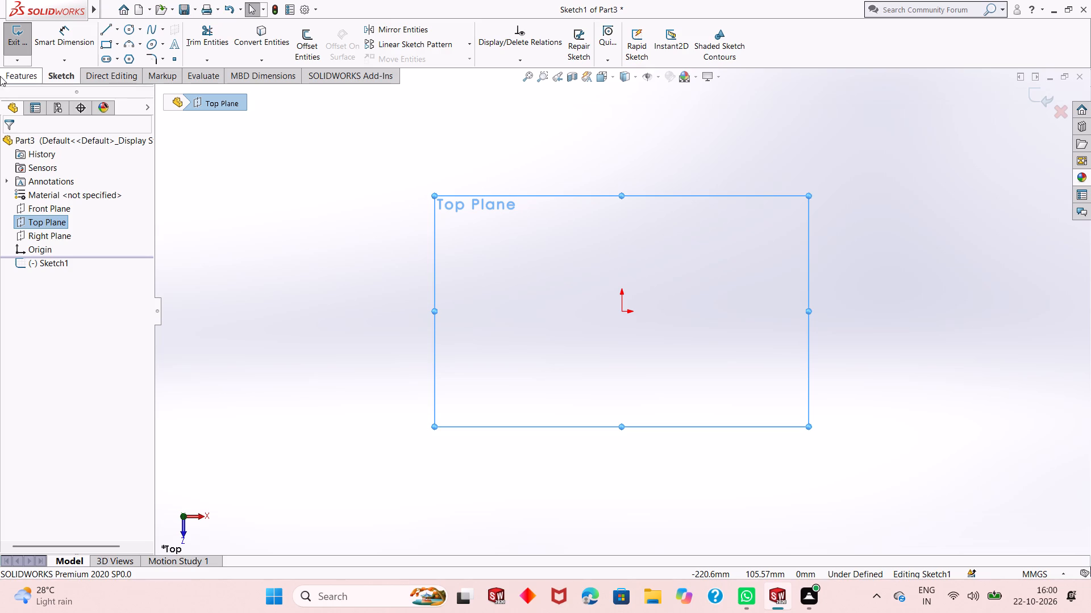
left_click(115, 47)
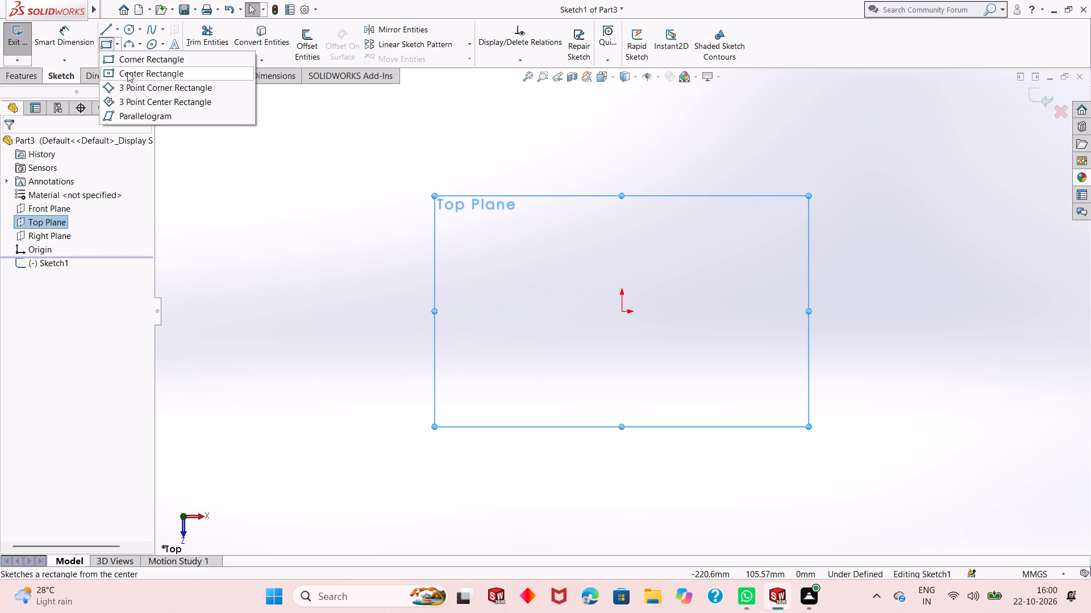
left_click(128, 73)
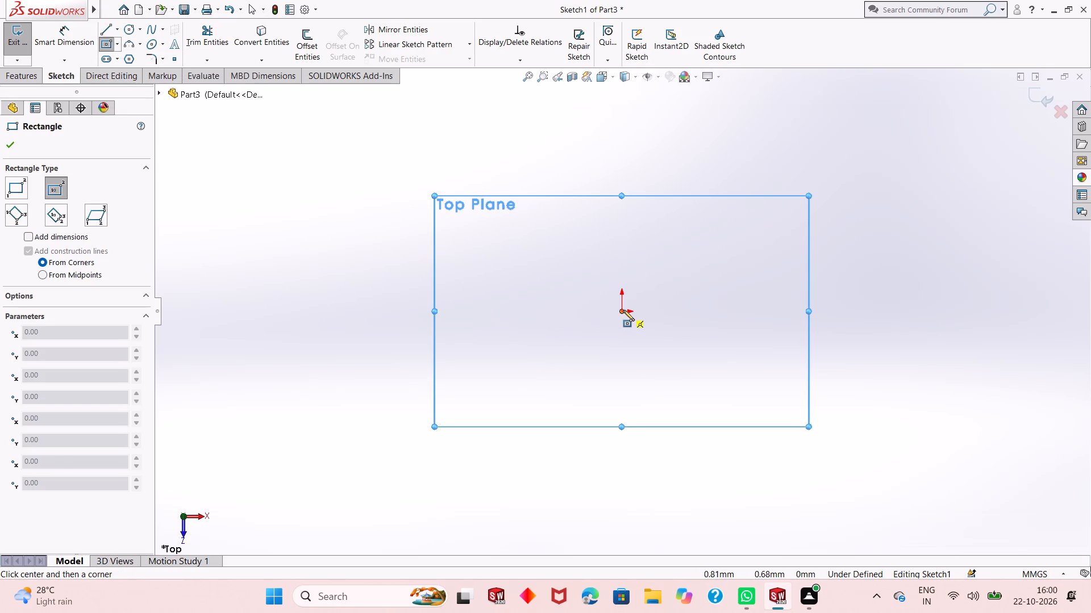
left_click(623, 310)
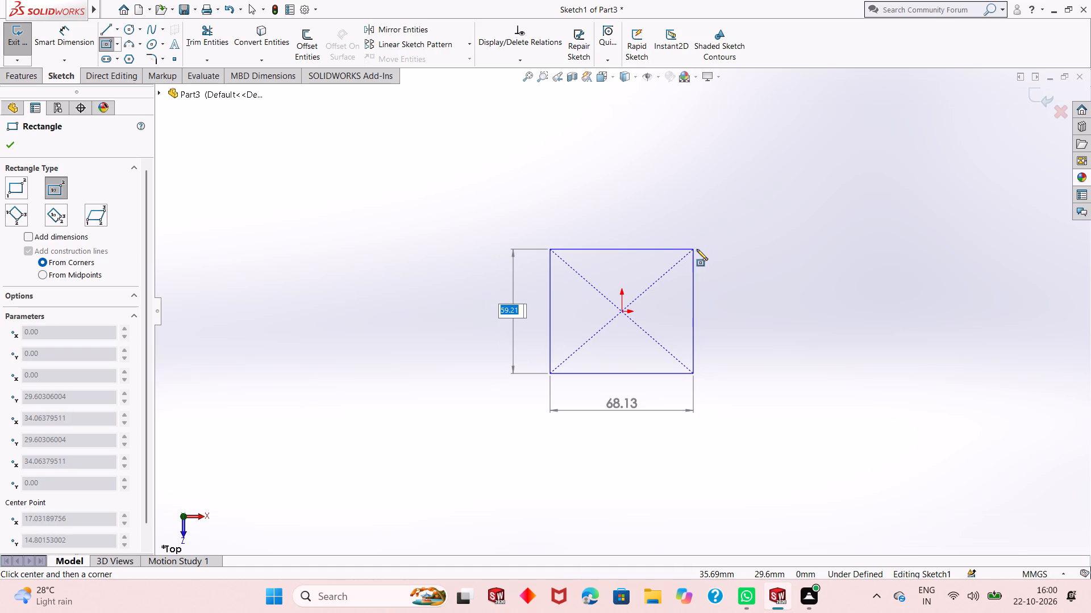
left_click(697, 249)
right_click(771, 227)
left_click(792, 236)
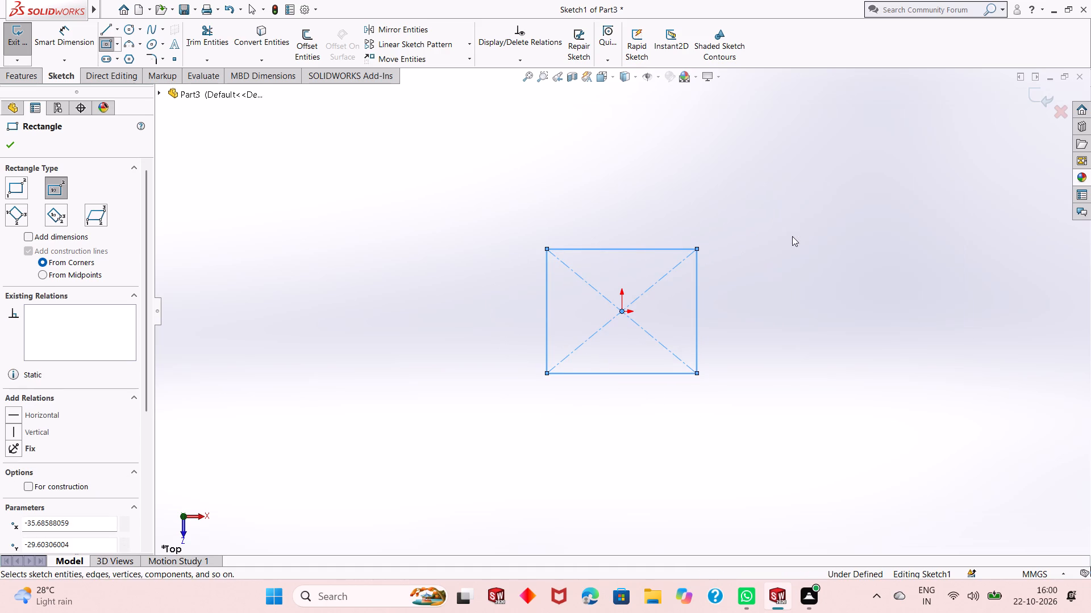
Dimension the rectangle's horizontal side to 65 mm and its vertical side to 48 mm.
left_click(56, 37)
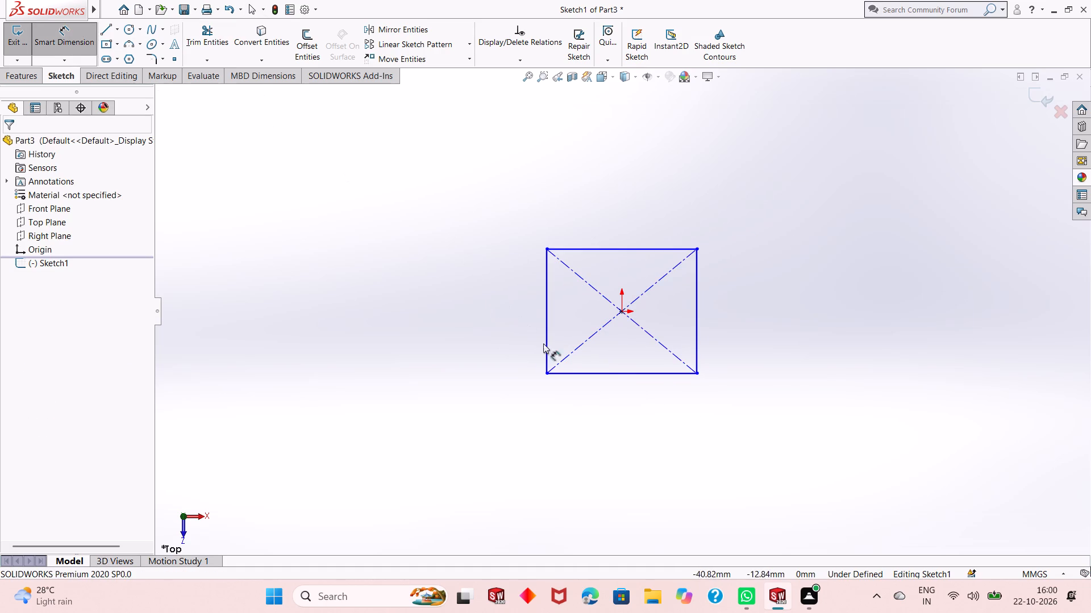
left_click(615, 376)
left_click(612, 403)
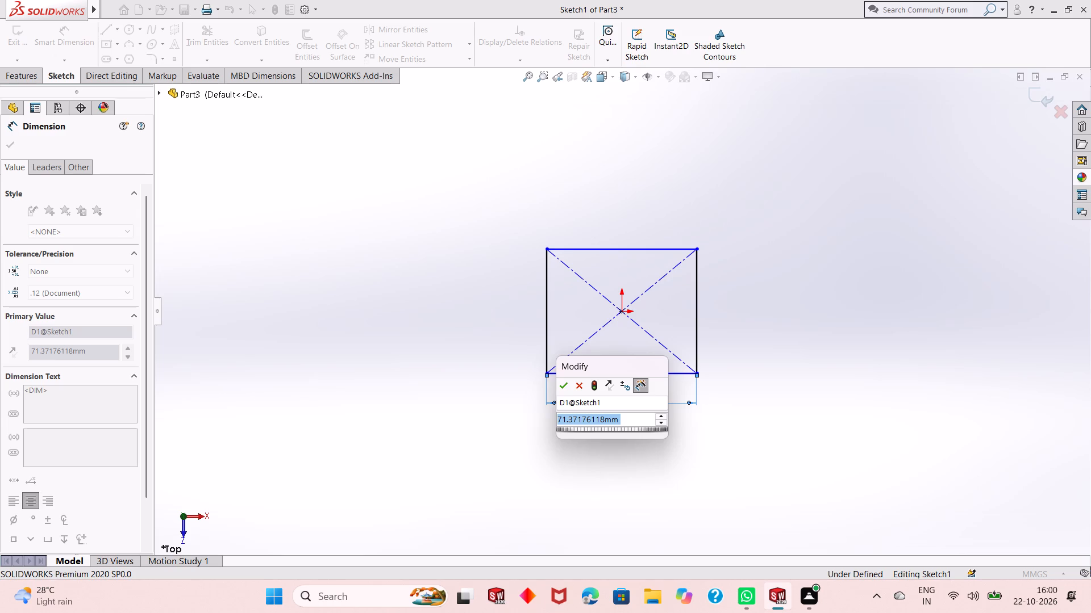
type("65")
key("Return")
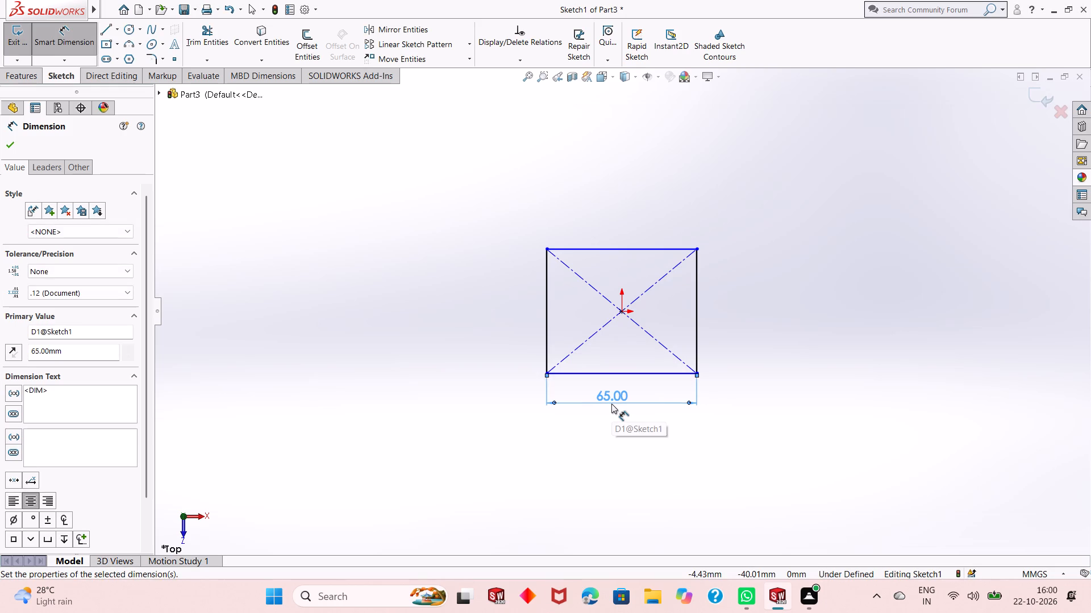
left_click(698, 318)
left_click(765, 313)
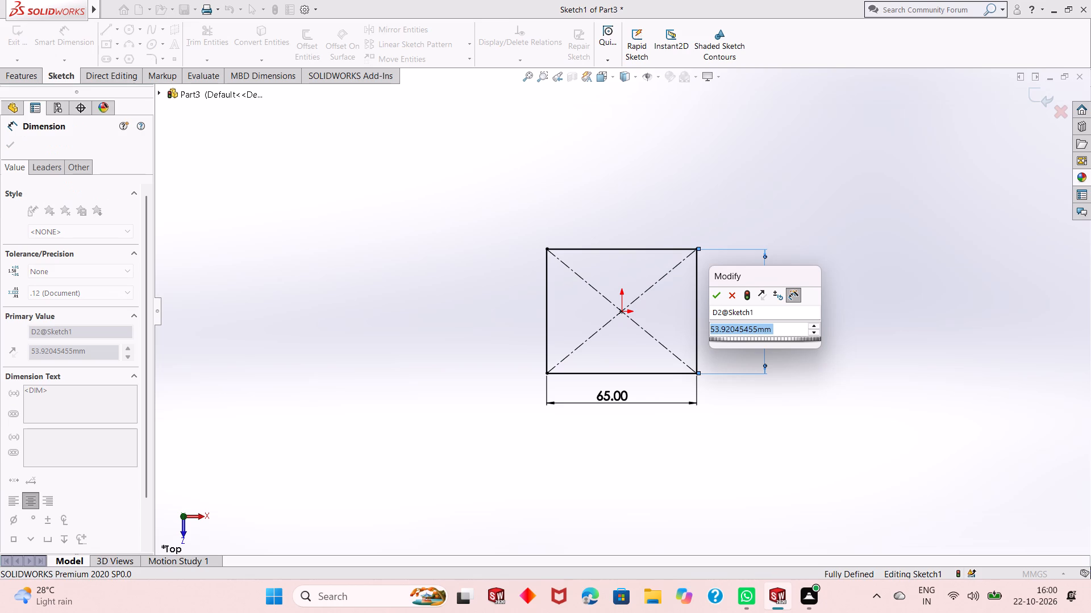
type("48")
key("Return")
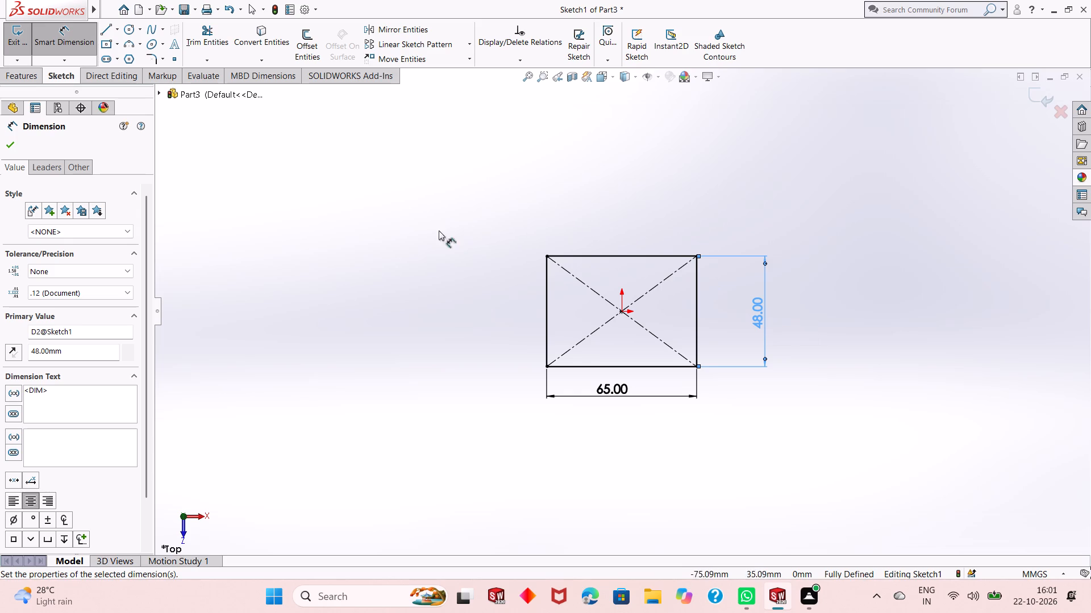
left_click(16, 144)
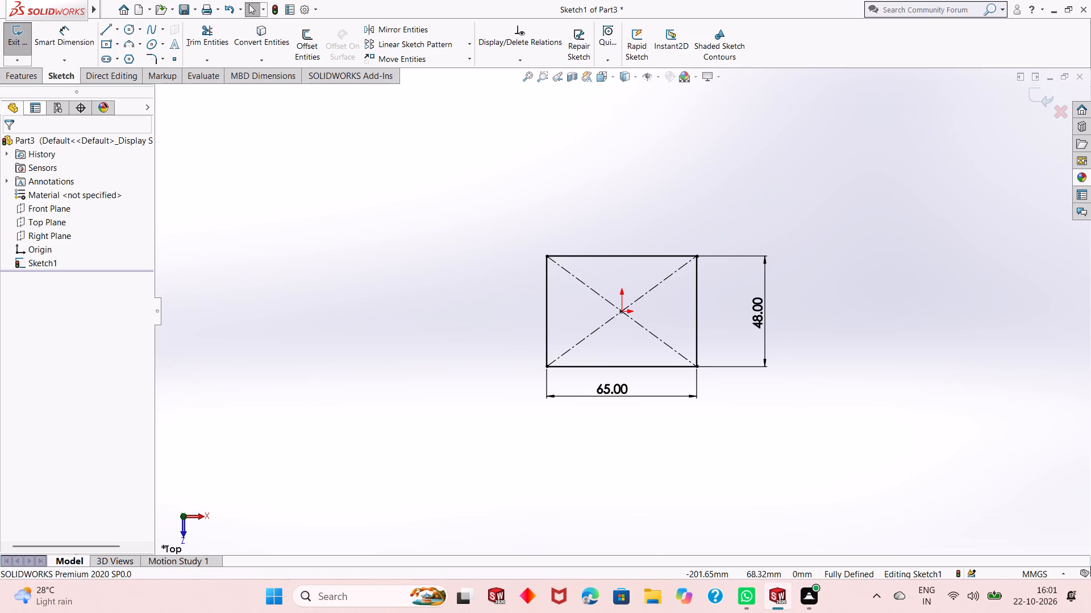
Extrude the rectangle as a blind boss with a depth of 12 mm.
left_click(32, 81)
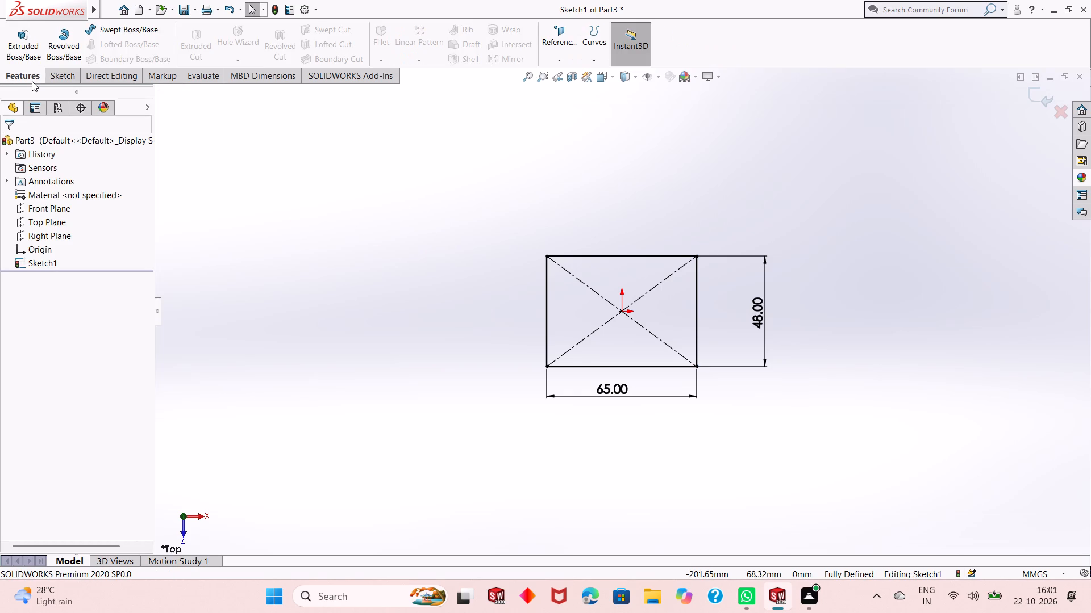
left_click(27, 43)
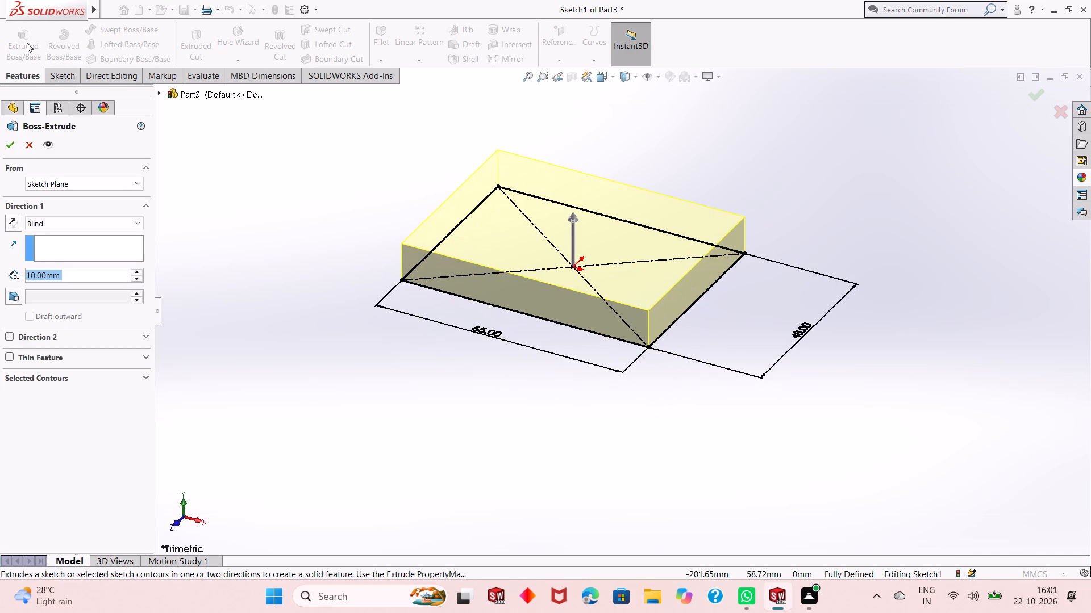
type("12")
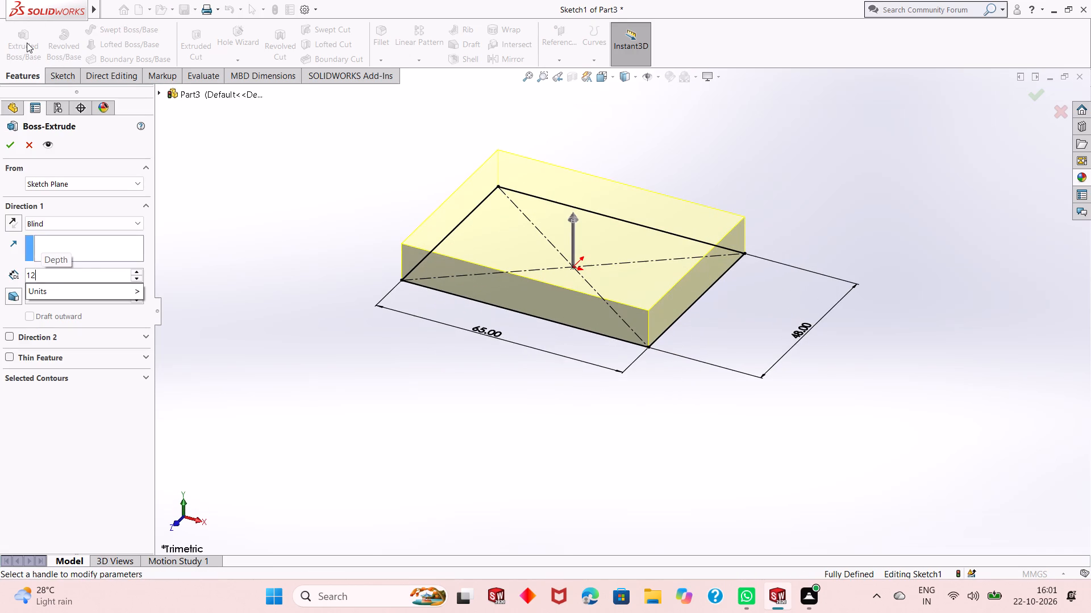
key("Return")
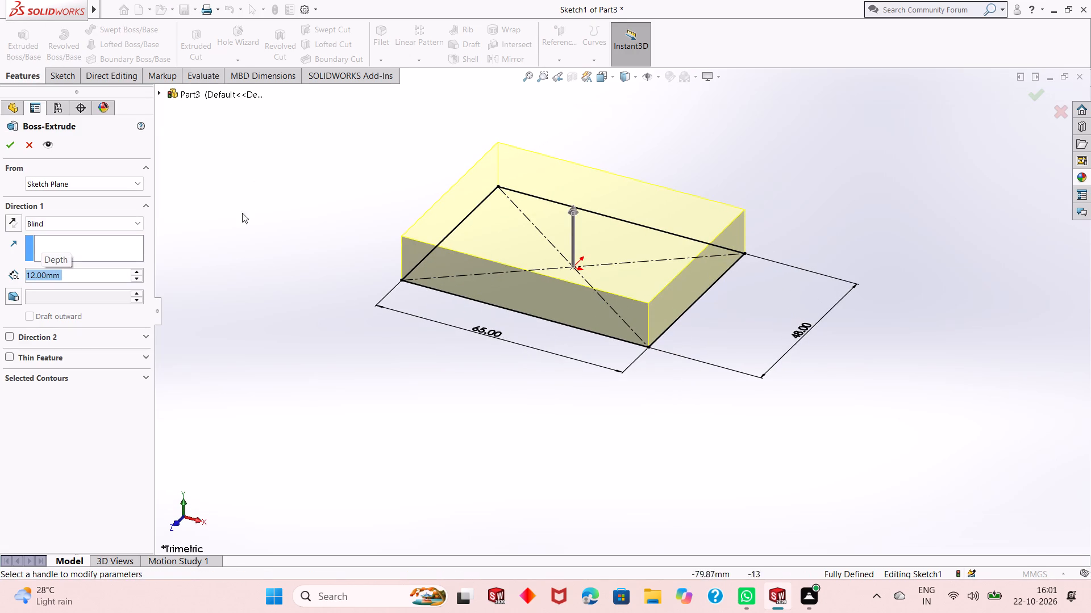
left_click(13, 139)
left_click(344, 257)
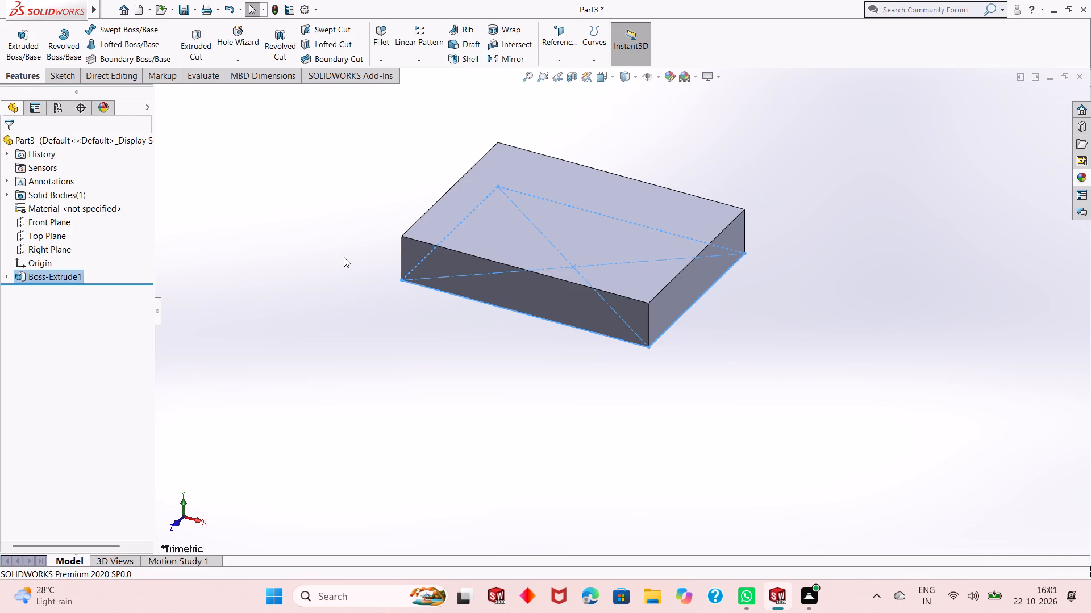
Fillet the block's front-left vertical corner edge with a symmetric 30 mm radius.
scroll(589, 217, "up", 1)
scroll(604, 173, "down", 2)
scroll(552, 383, "up", 1)
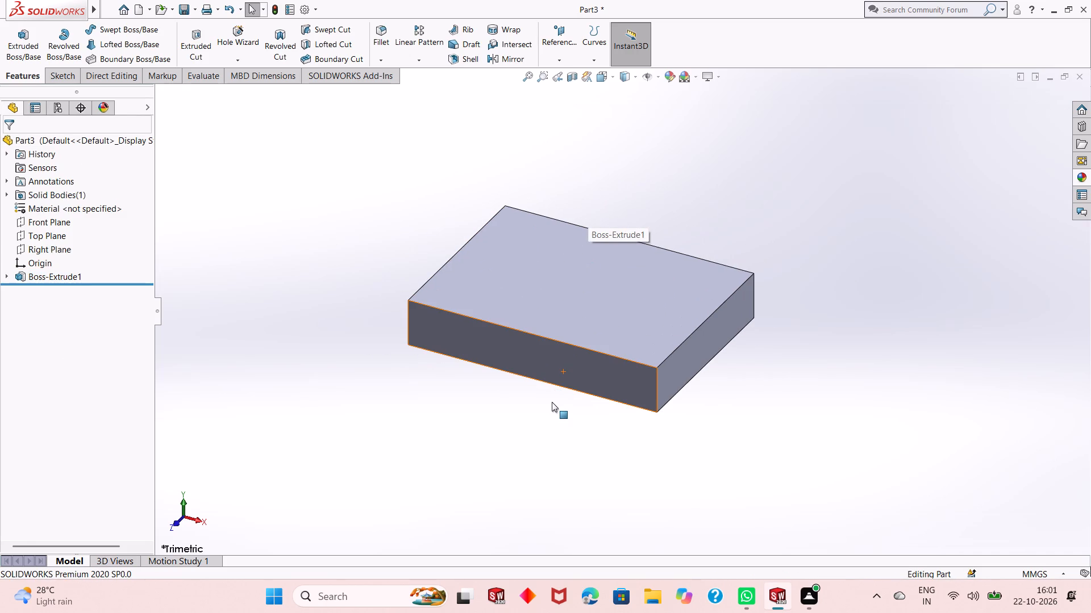
middle_click_drag(554, 415, 556, 385)
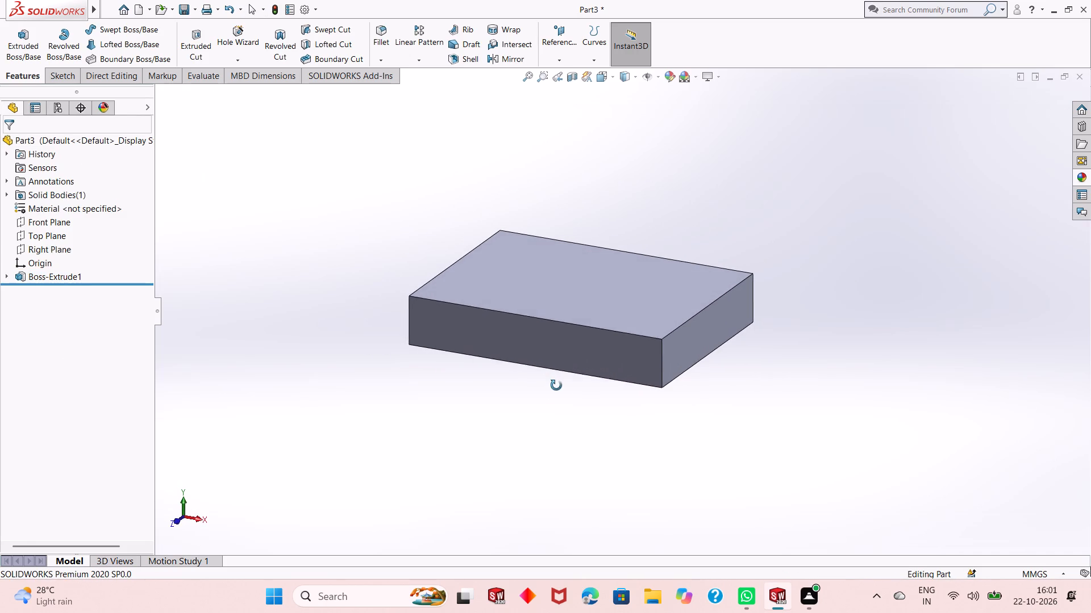
middle_click_drag(556, 385, 557, 388)
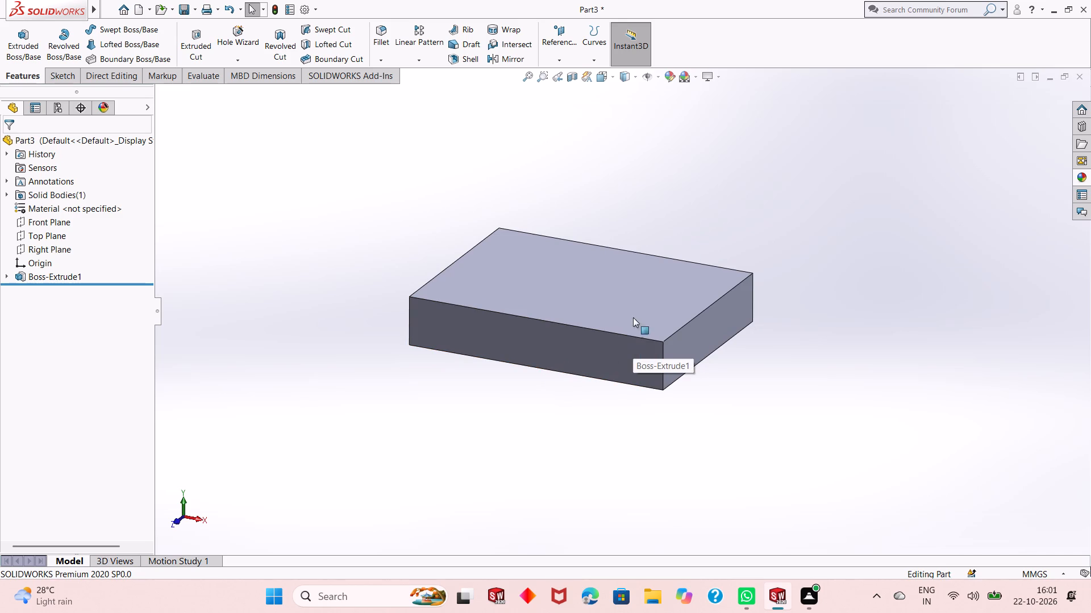
left_click(387, 43)
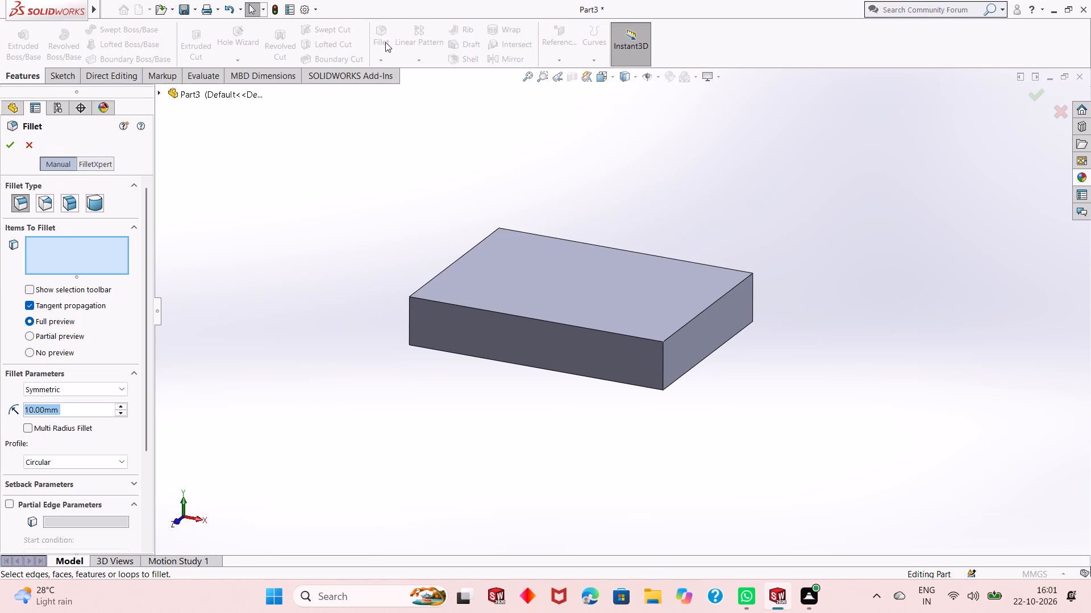
type("30")
key("Return")
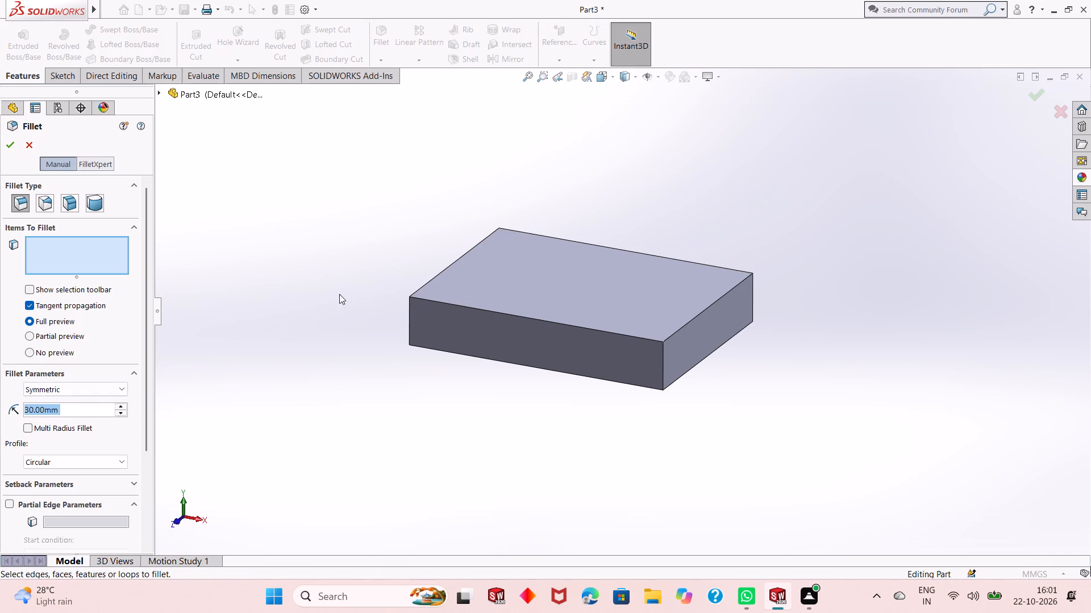
left_click(411, 314)
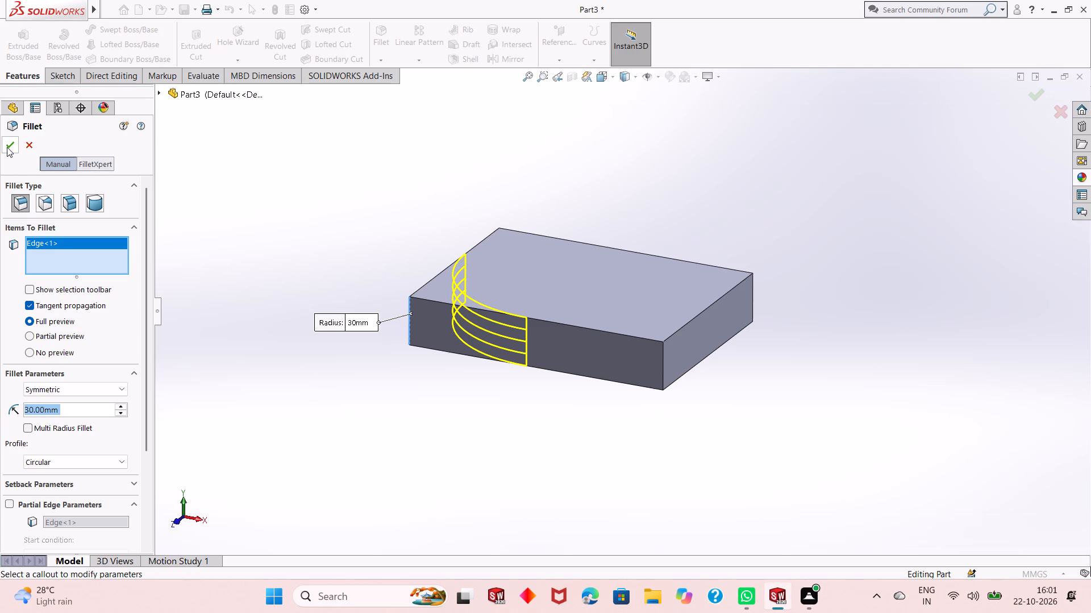
left_click(227, 192)
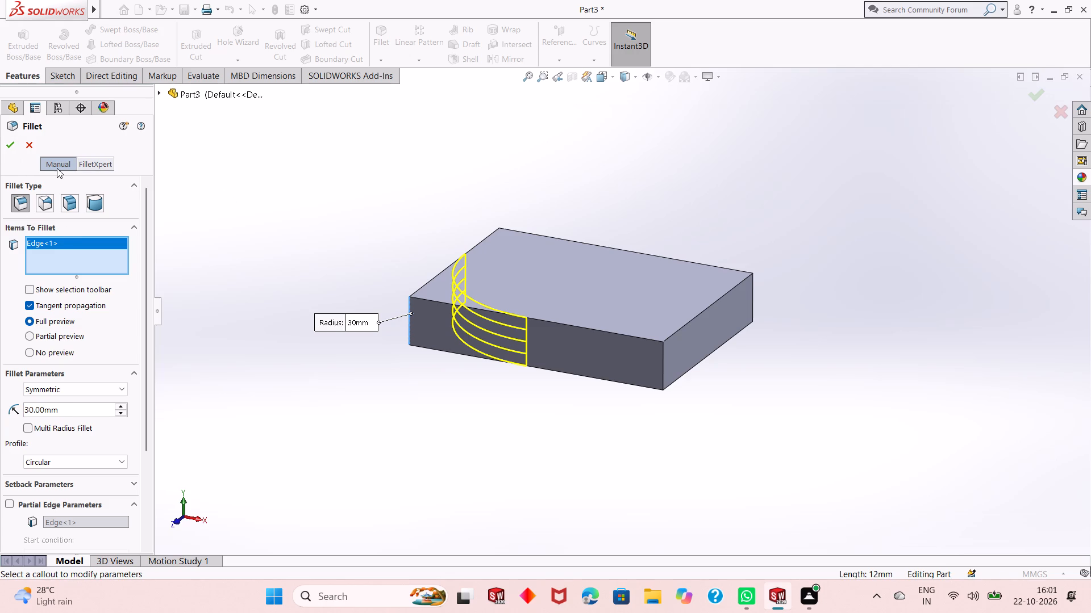
left_click(13, 152)
Edit the corner fillet and set its radius to 10 mm.
scroll(621, 364, "up", 2)
middle_click_drag(624, 338, 632, 323)
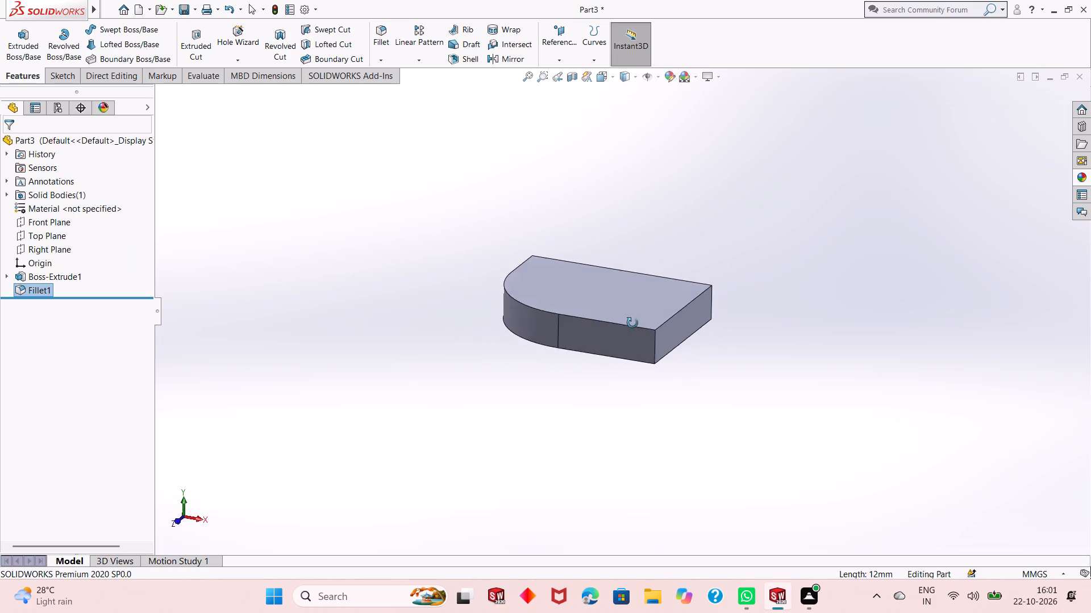
middle_click_drag(632, 323, 660, 413)
scroll(682, 275, "down", 2)
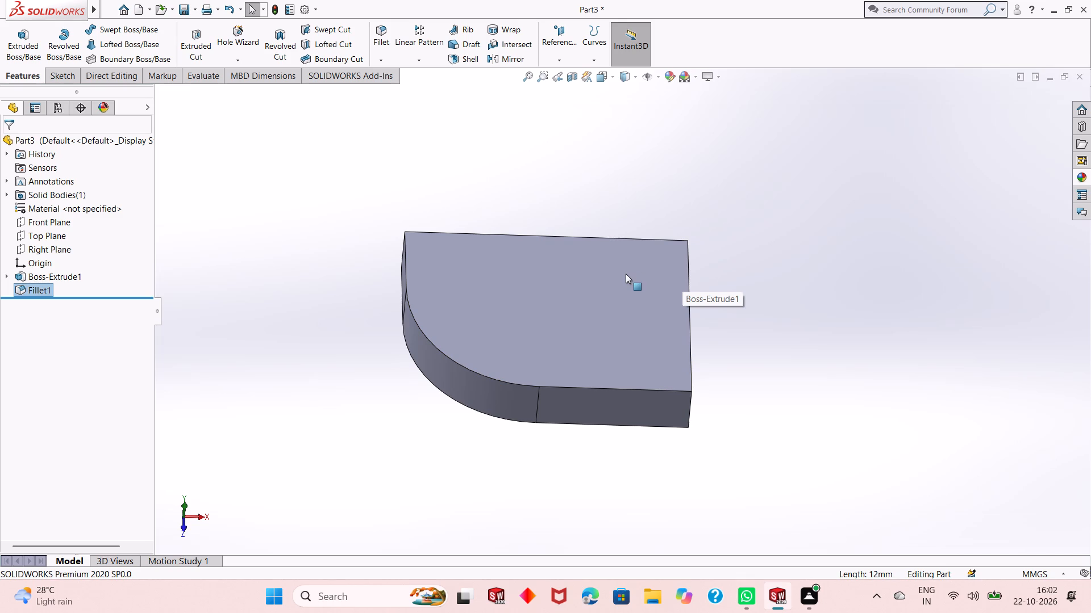
left_click(41, 288)
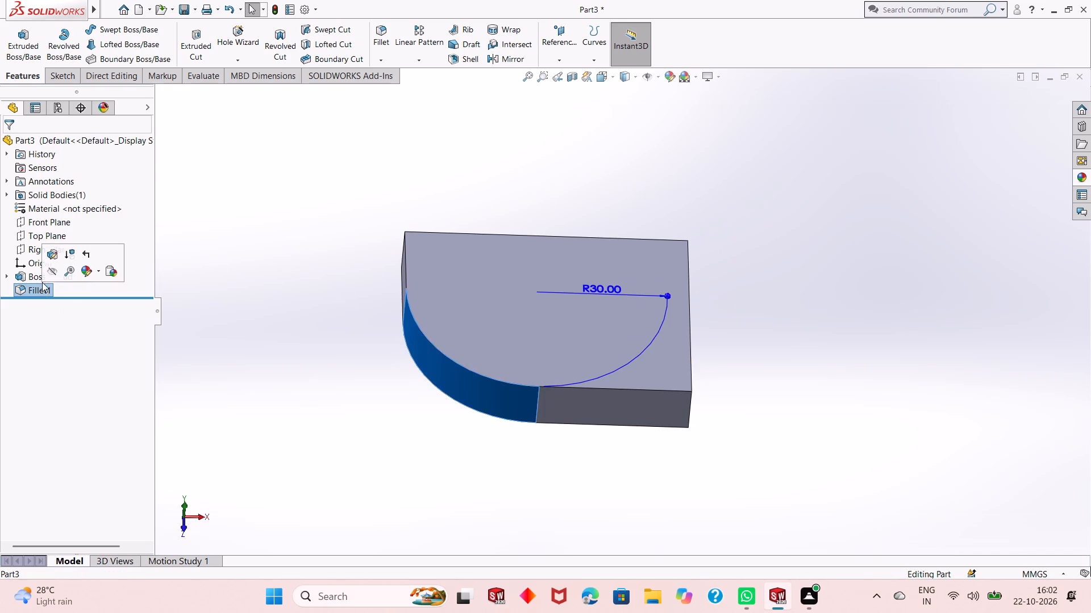
left_click(50, 260)
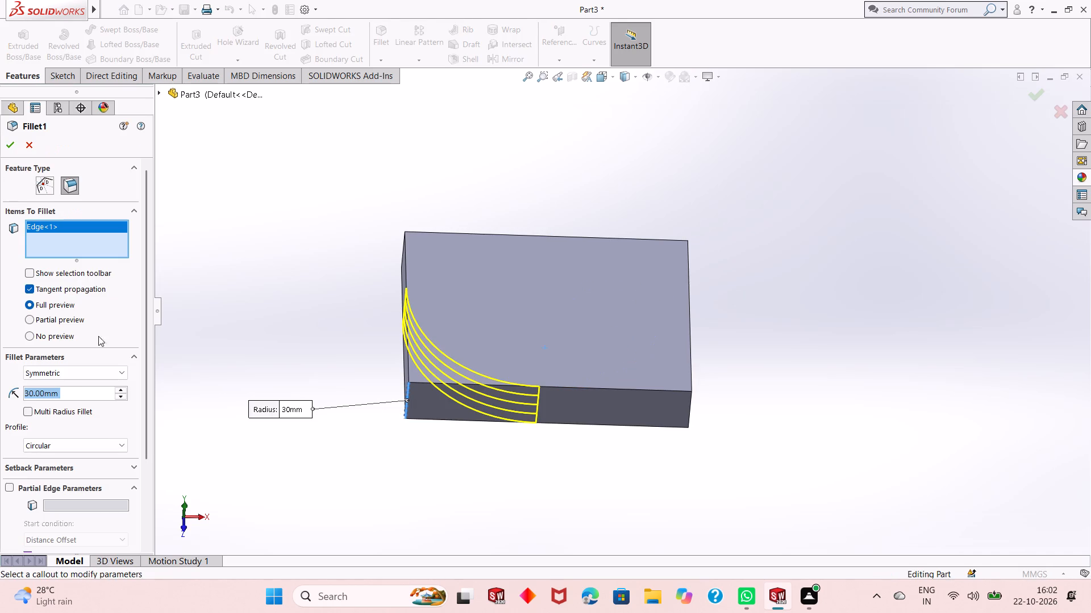
type("10")
key("Return")
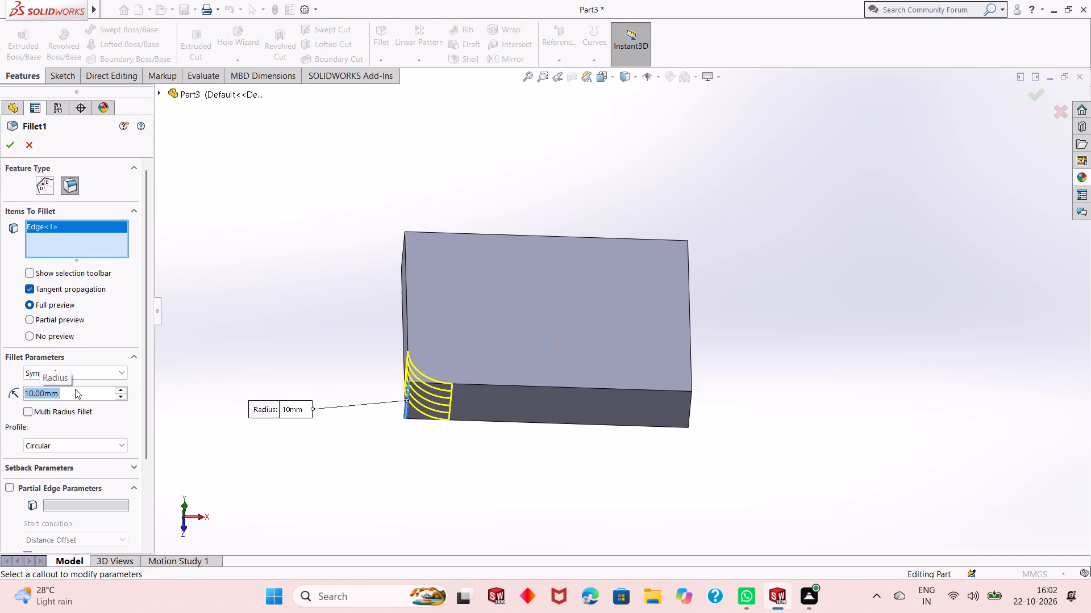
left_click(6, 144)
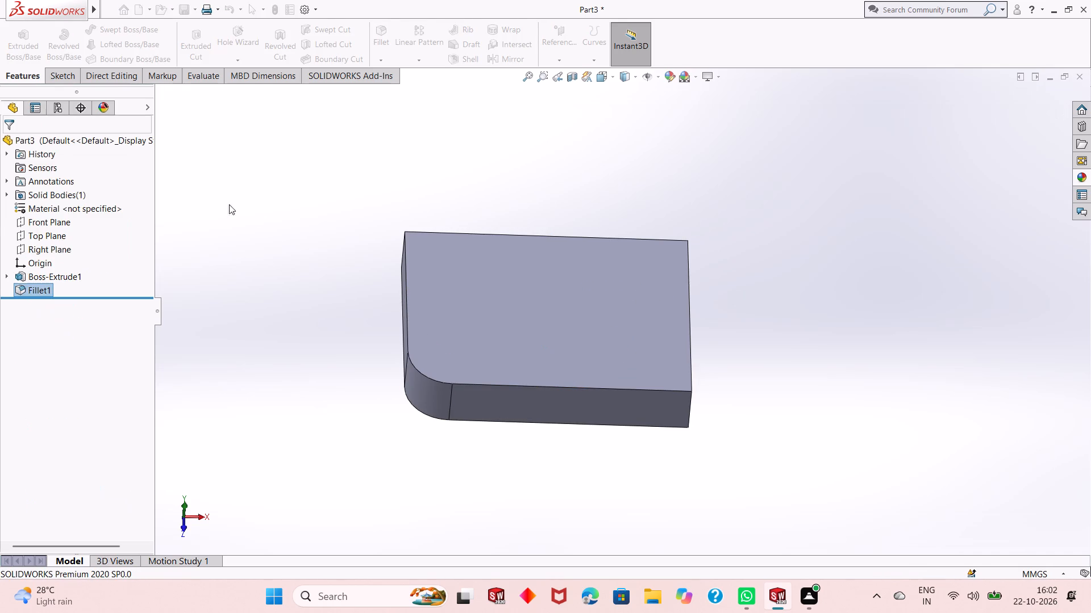
left_click(335, 296)
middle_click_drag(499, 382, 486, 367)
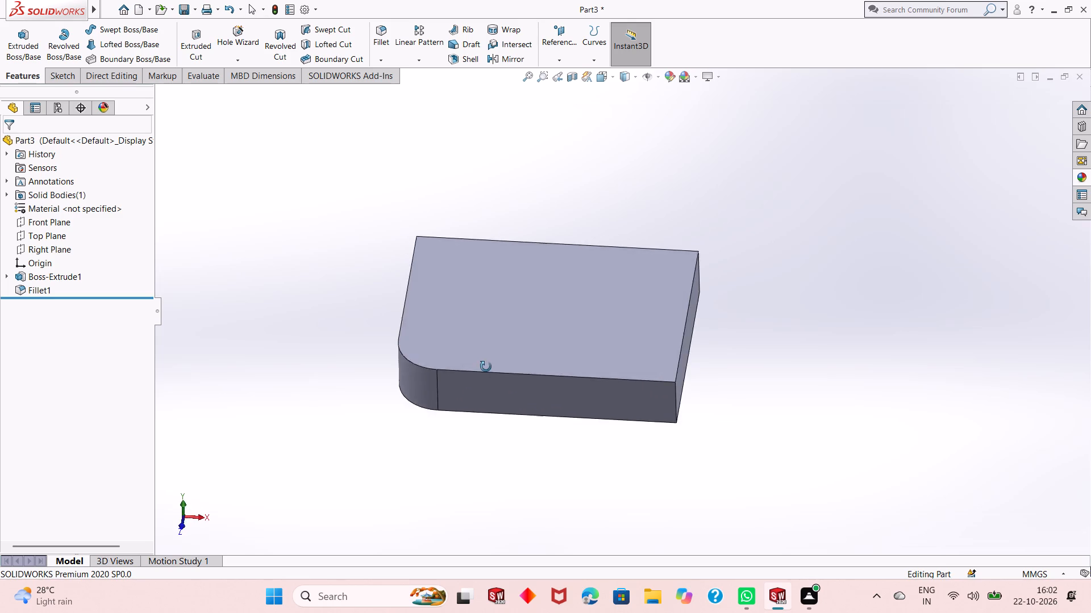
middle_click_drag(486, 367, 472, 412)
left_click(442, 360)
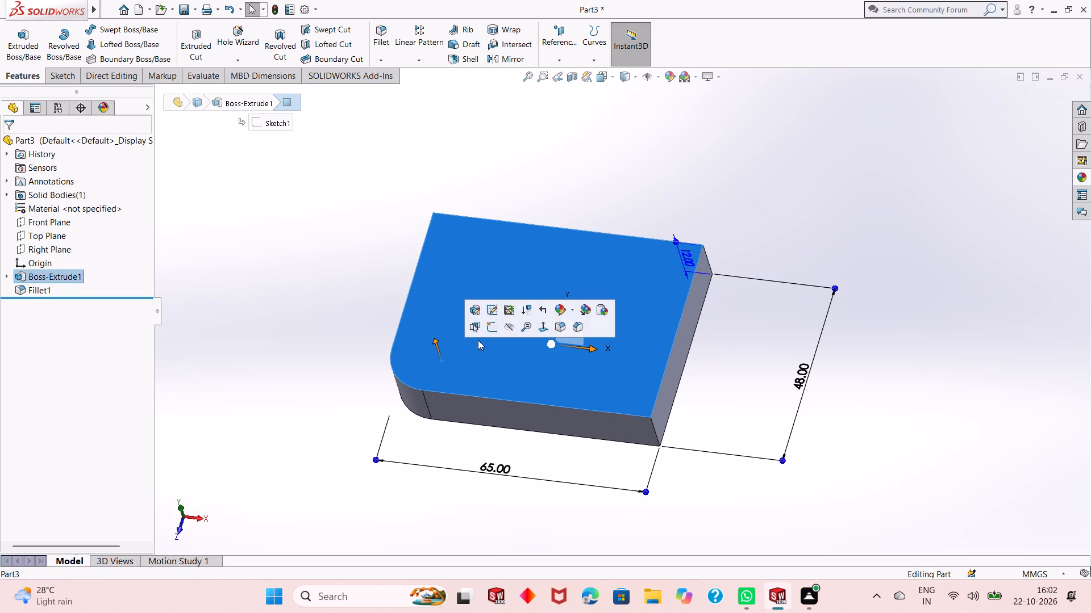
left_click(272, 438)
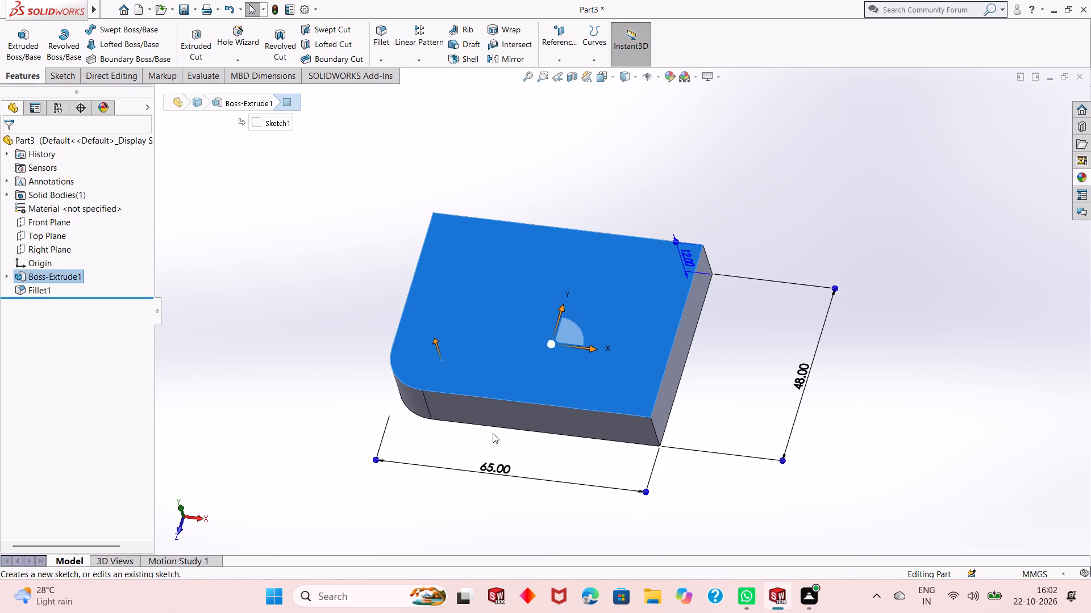
Start a sketch on the block's 65 × 12 mm back side face and view it face-on.
left_click(589, 289)
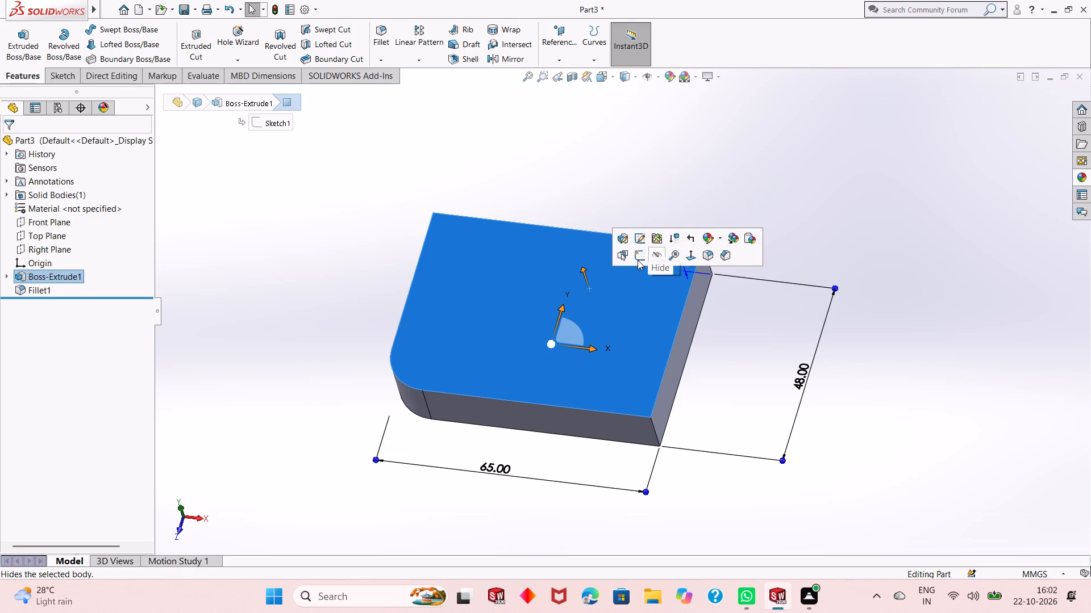
left_click(599, 184)
scroll(648, 366, "up", 1)
middle_click_drag(643, 351, 642, 328)
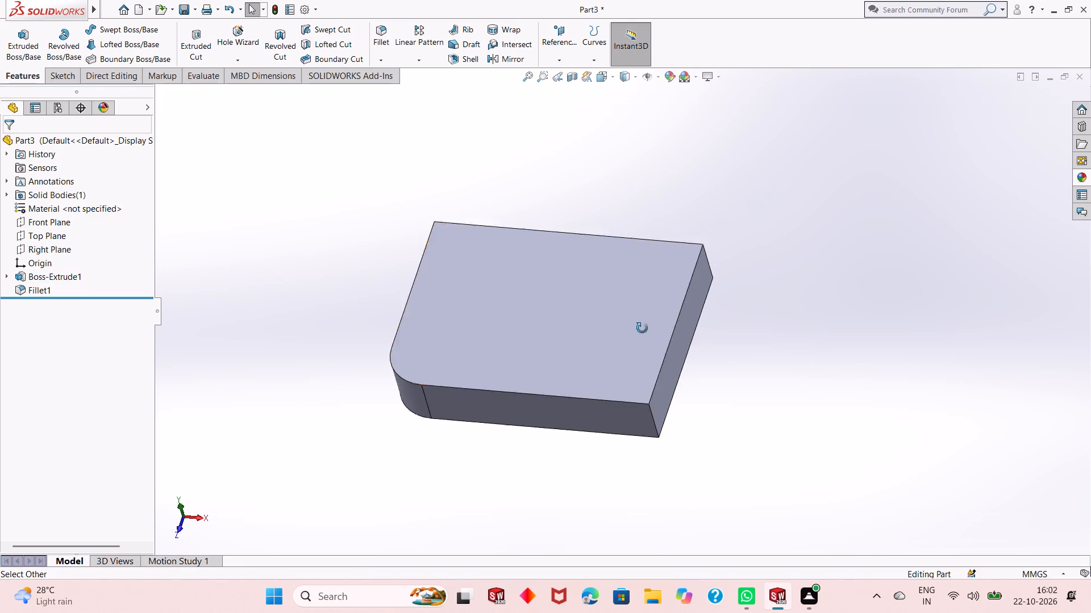
middle_click_drag(642, 328, 455, 349)
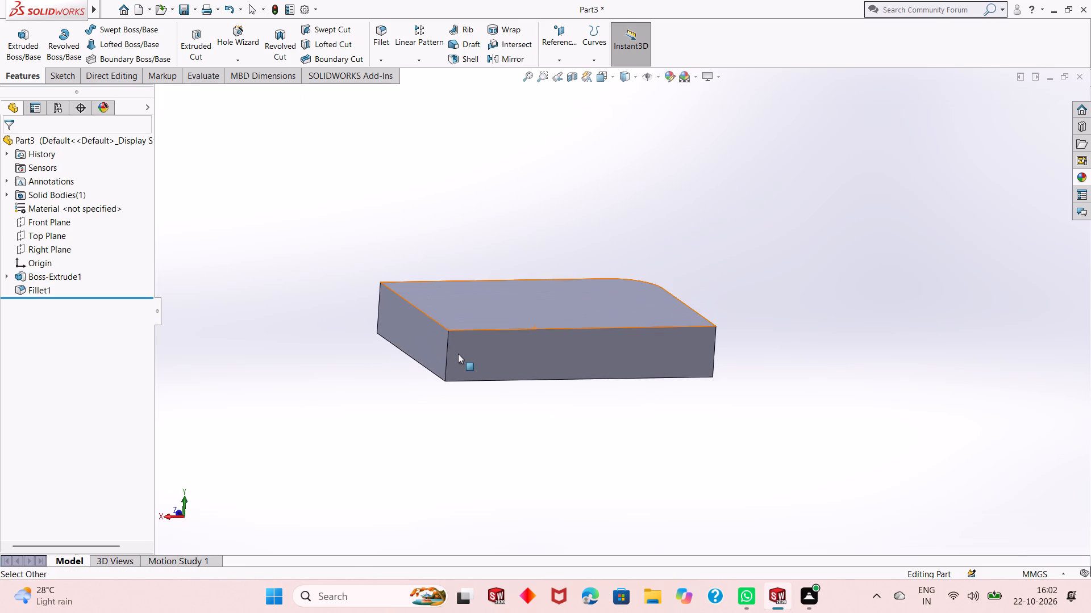
left_click(545, 335)
left_click(597, 301)
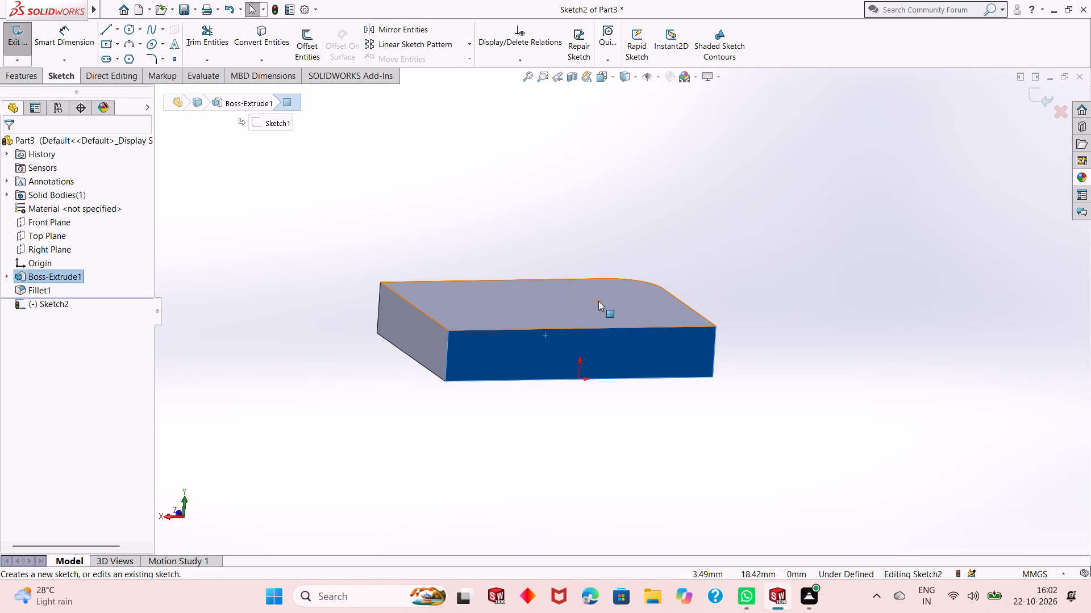
key("ctrl+8")
scroll(601, 301, "up", 2)
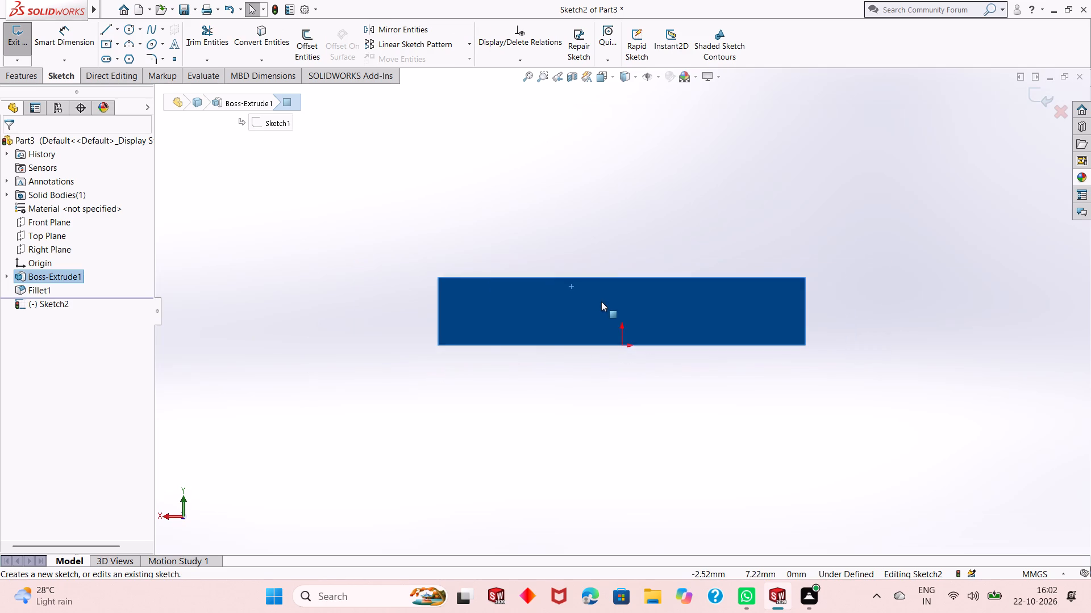
scroll(601, 301, "up", 2)
scroll(643, 259, "down", 2)
left_click(644, 256)
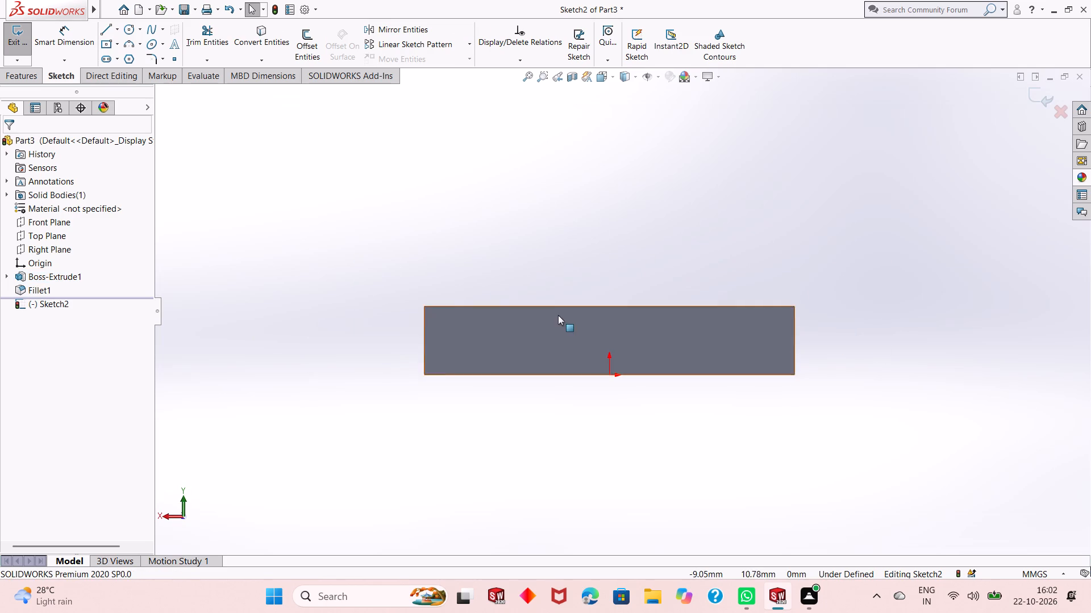
Draw a 70 mm vertical line upward from the top corner of the block's back face, on the side away from +X.
scroll(558, 316, "up", 2)
scroll(695, 173, "down", 1)
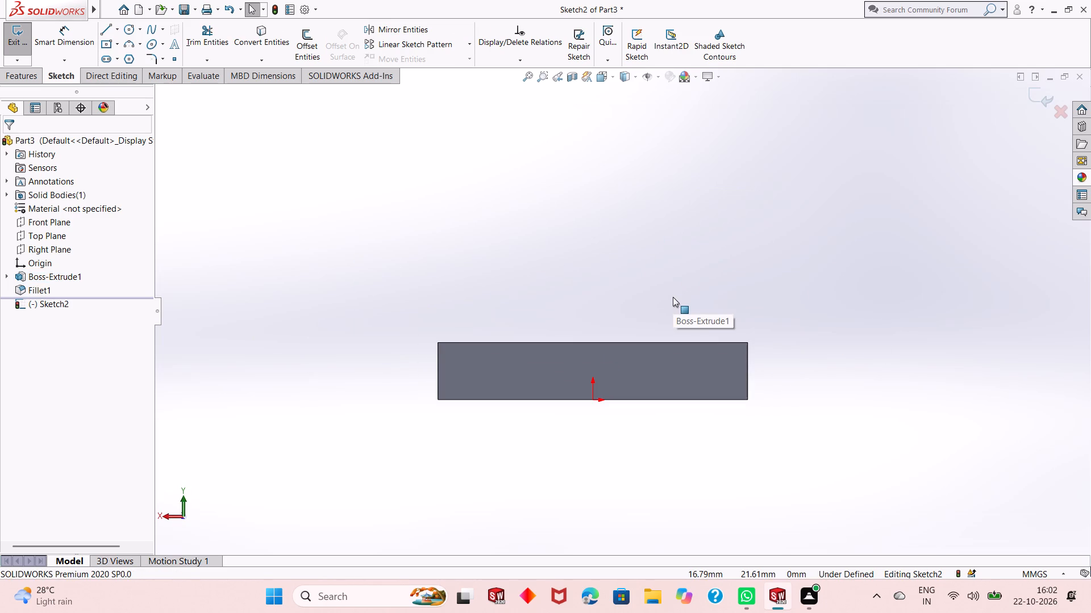
left_click(106, 31)
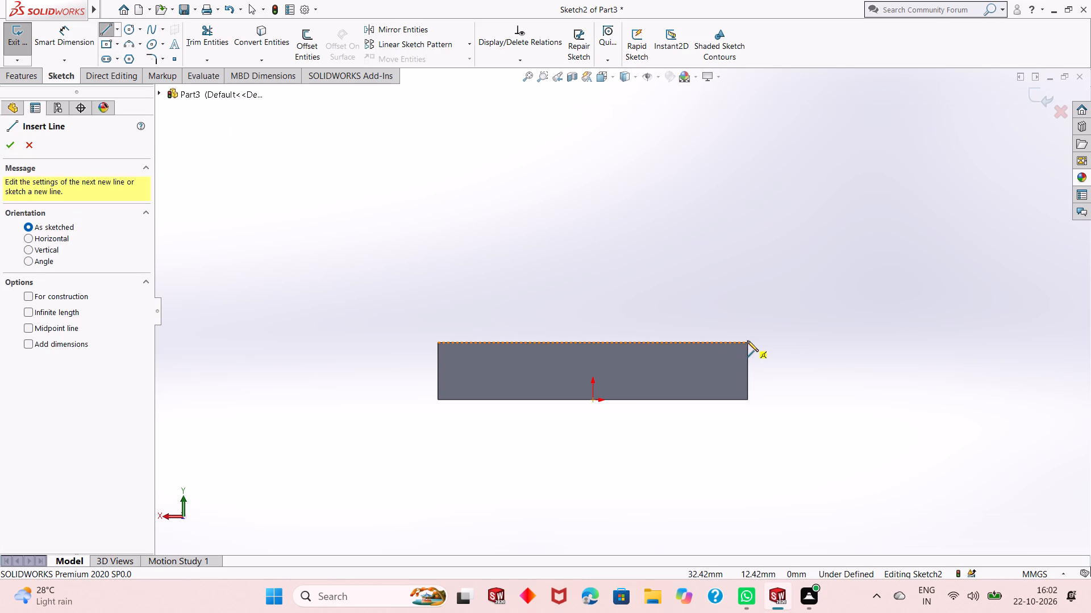
left_click(748, 343)
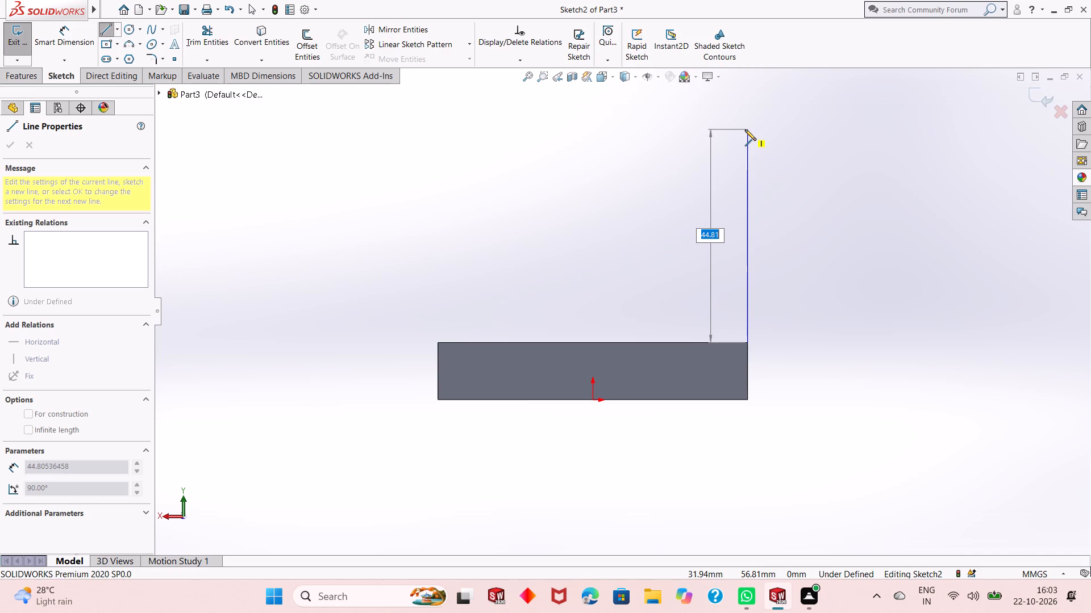
type("70")
key("Return")
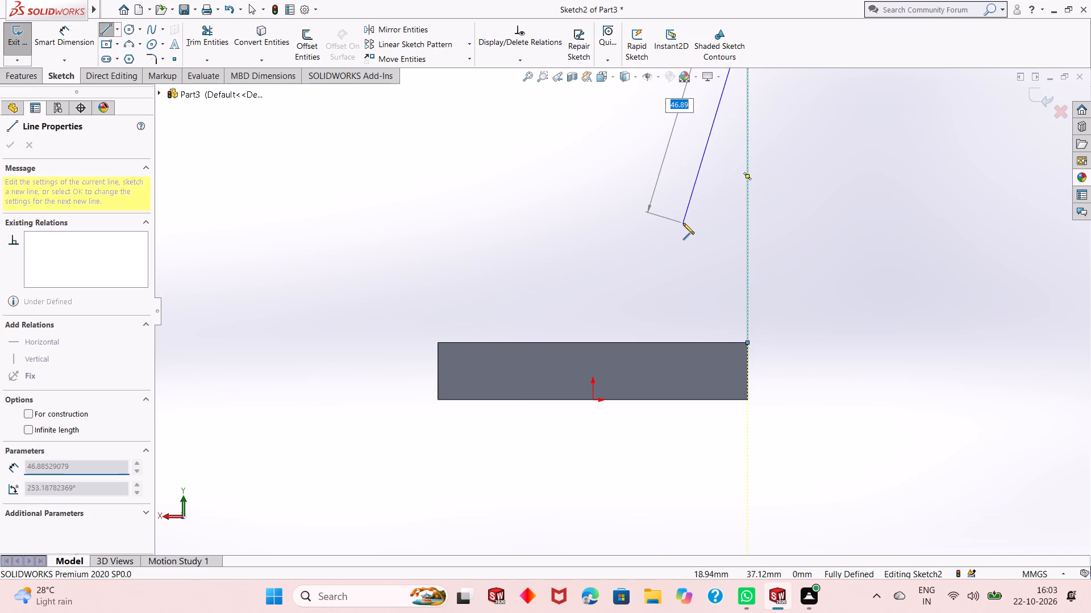
scroll(682, 223, "up", 3)
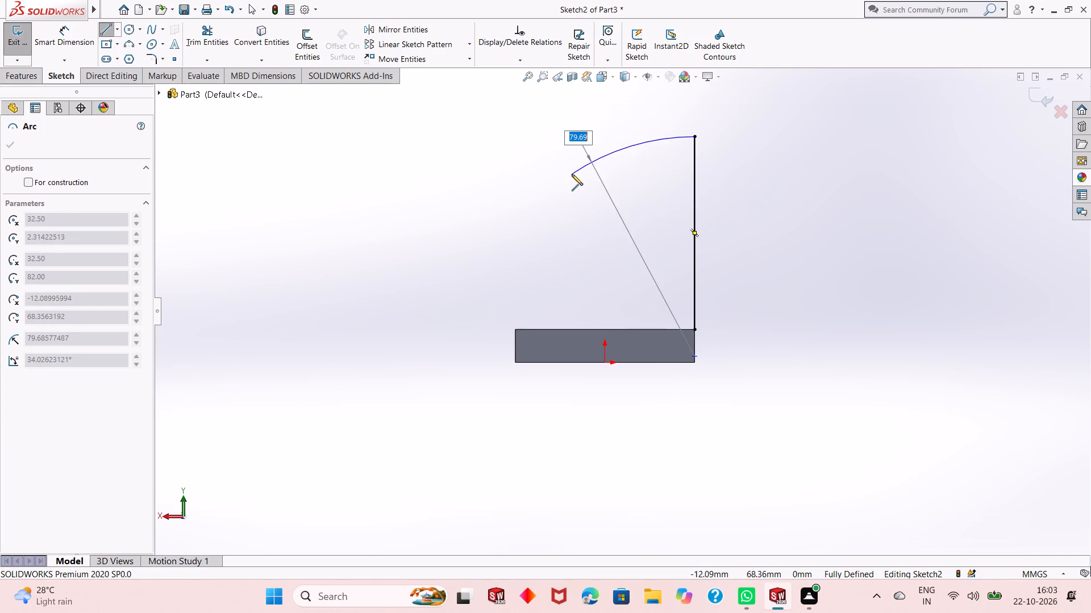
key("Escape")
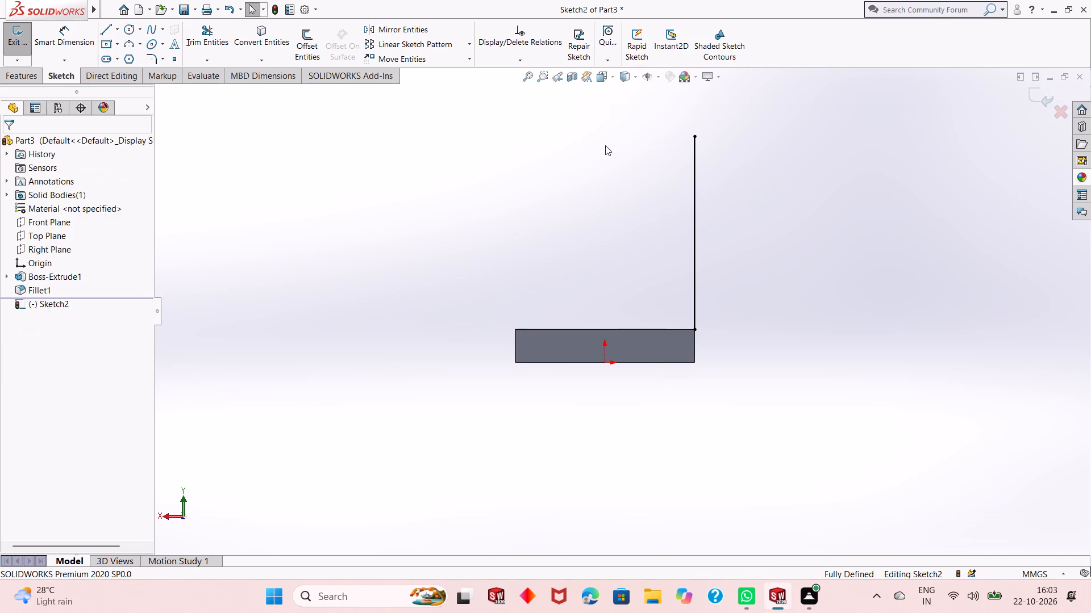
Draw a 110 mm horizontal line from the vertical line's upper end, extending over and past the block.
left_click(104, 28)
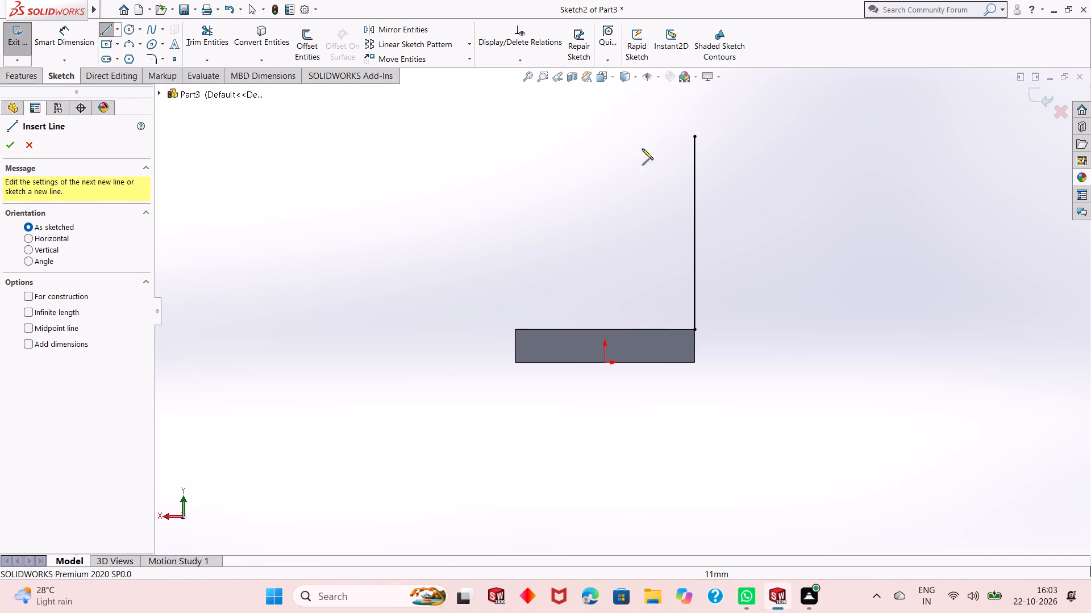
left_click(693, 137)
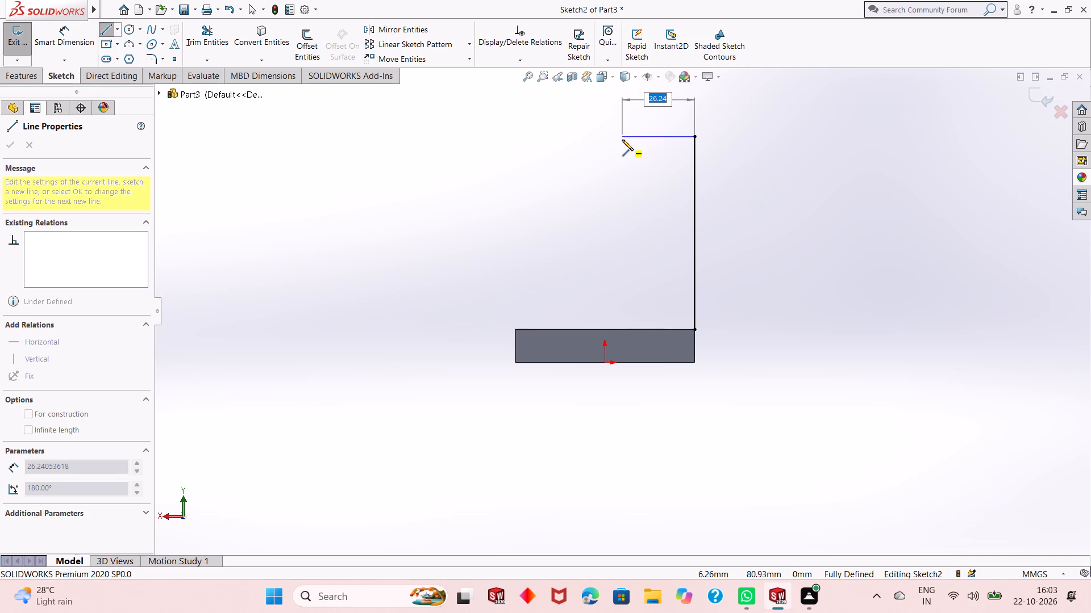
type("110")
key("Return")
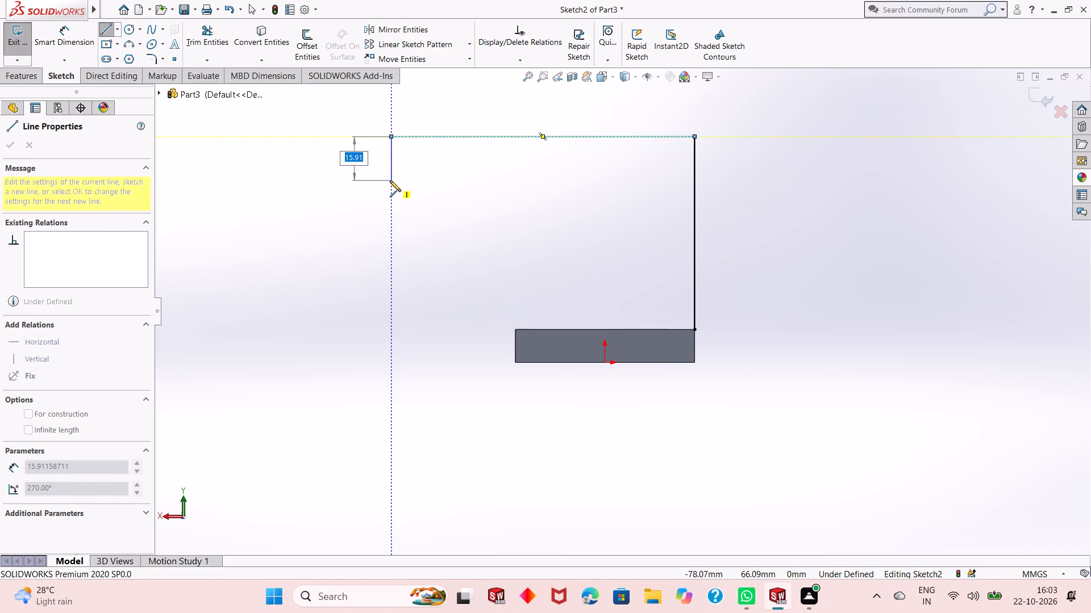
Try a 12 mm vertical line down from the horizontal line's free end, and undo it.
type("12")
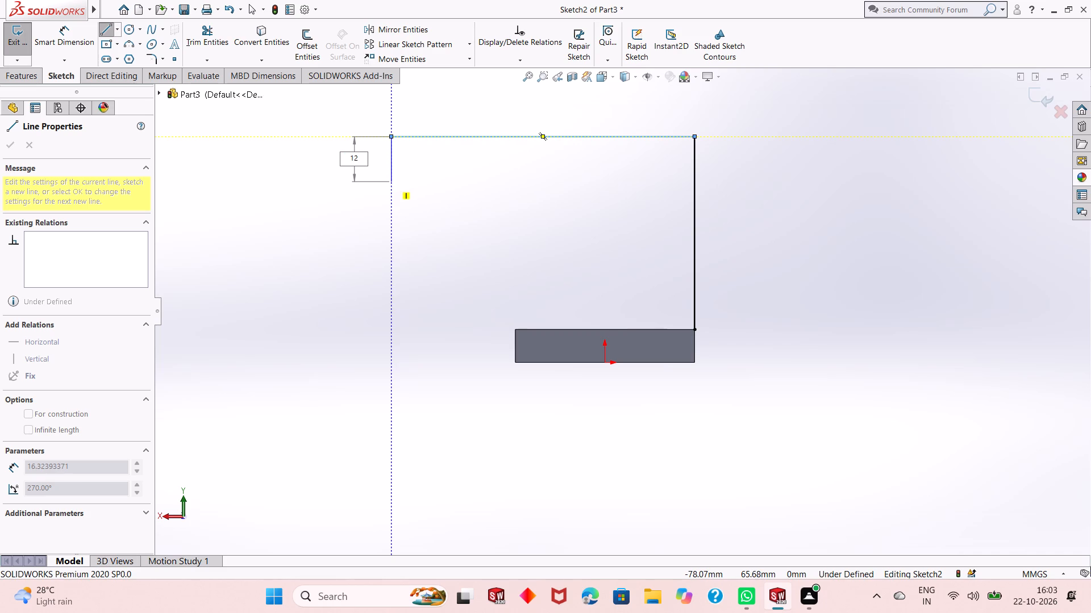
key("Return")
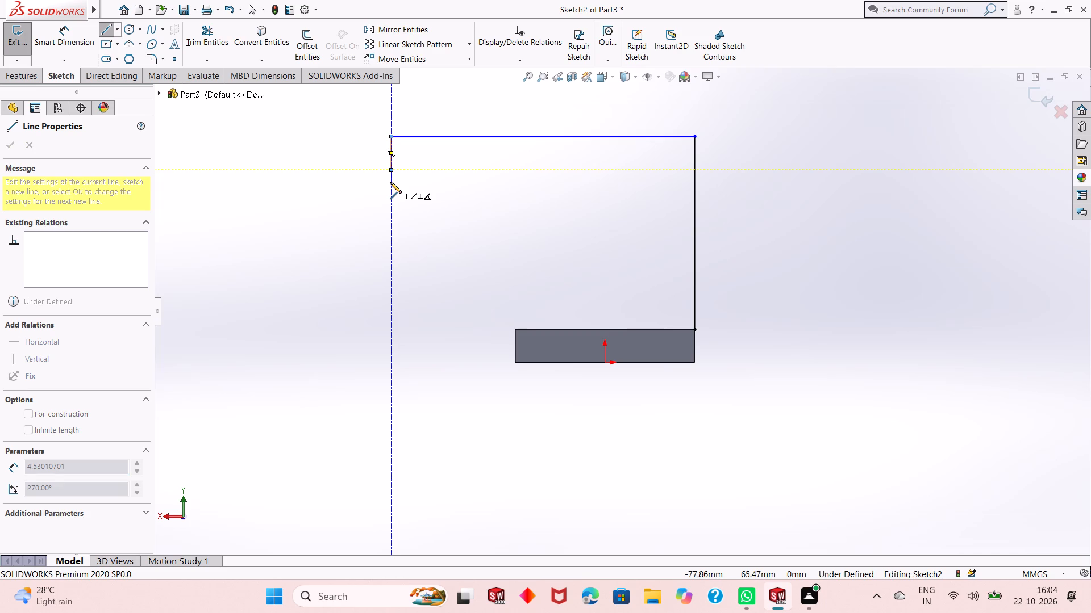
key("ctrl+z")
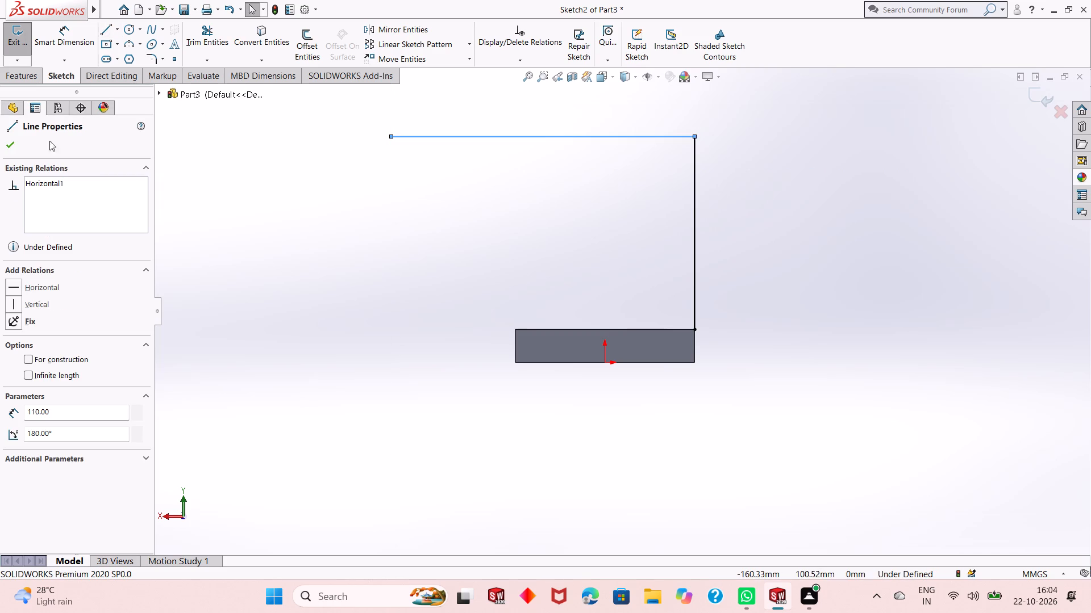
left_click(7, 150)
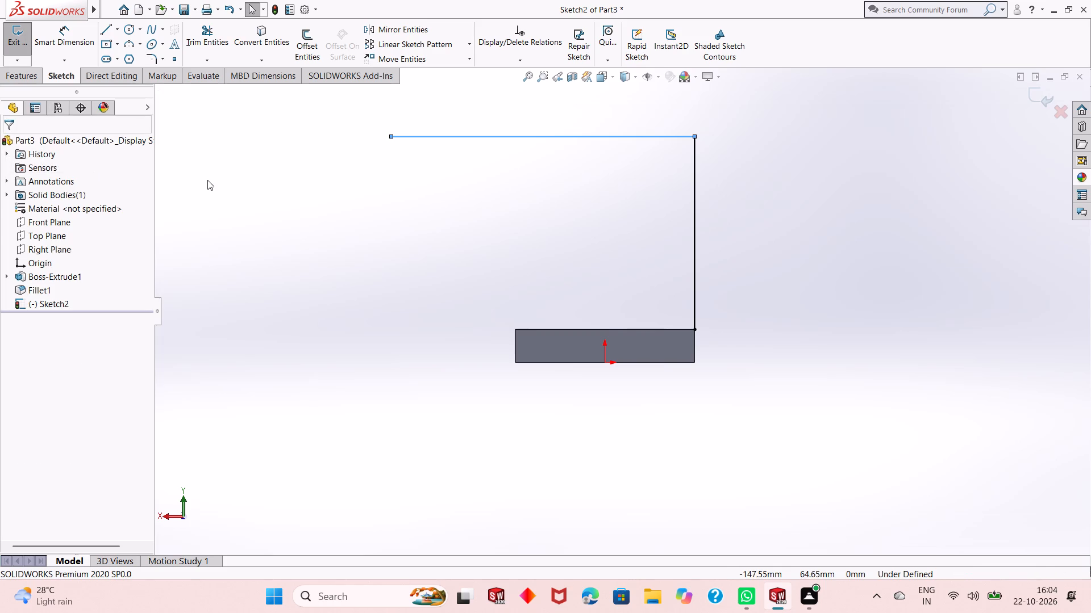
Draw a 27 mm vertical line down from the 110 mm line's free end, continued by a 12 mm horizontal line inward.
left_click(104, 27)
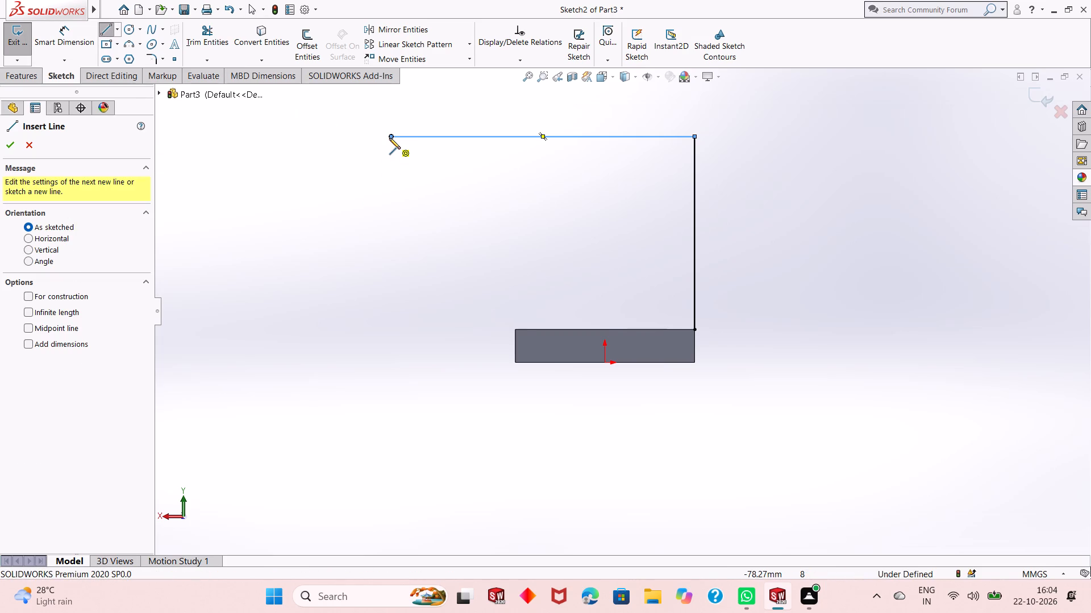
left_click(389, 138)
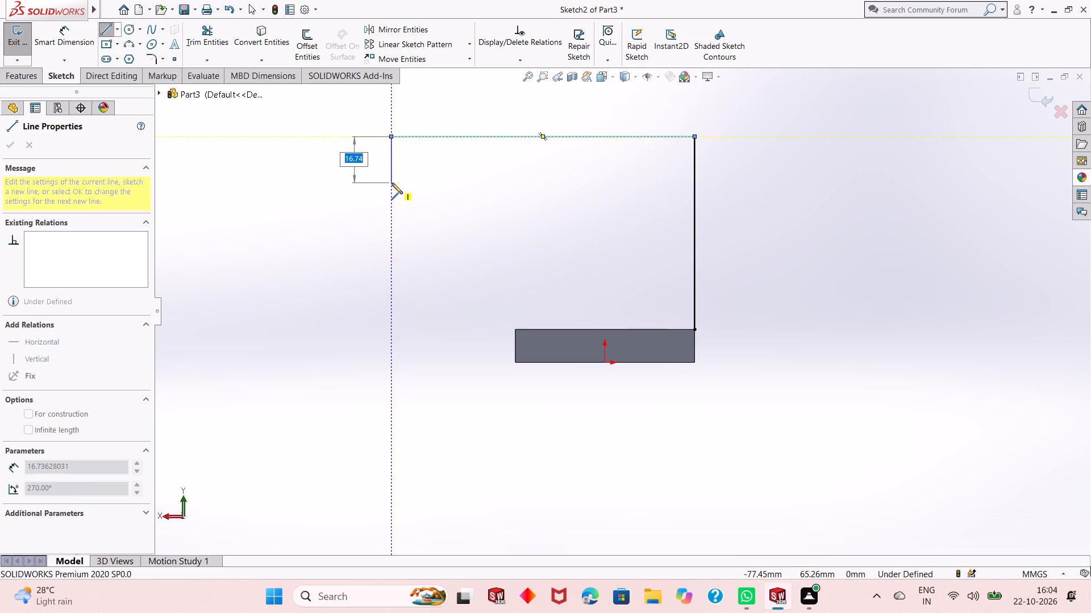
type("27")
key("Return")
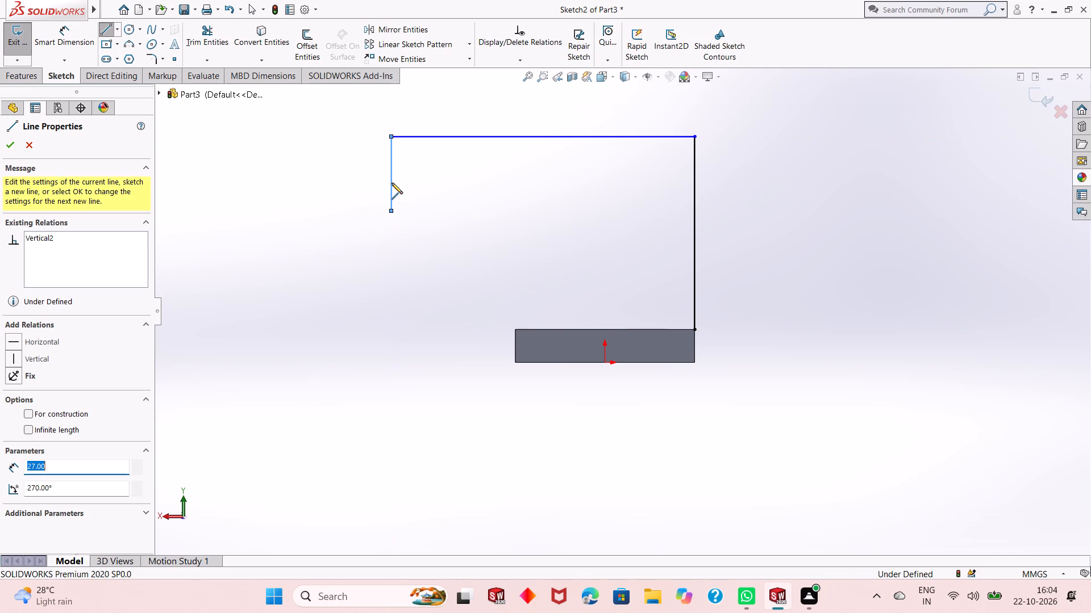
type("12")
key("Return")
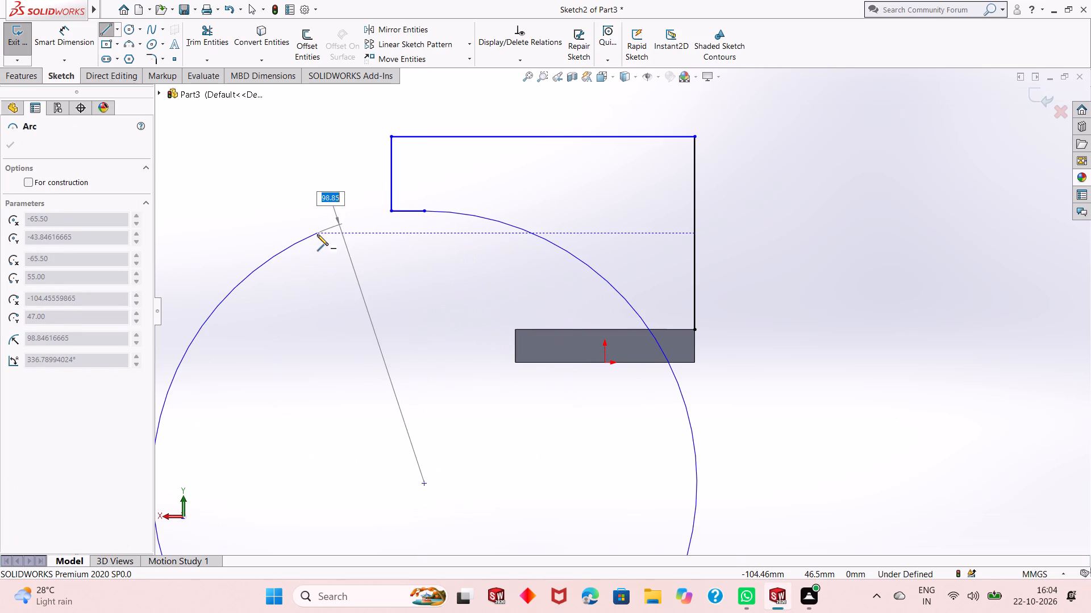
key("Escape")
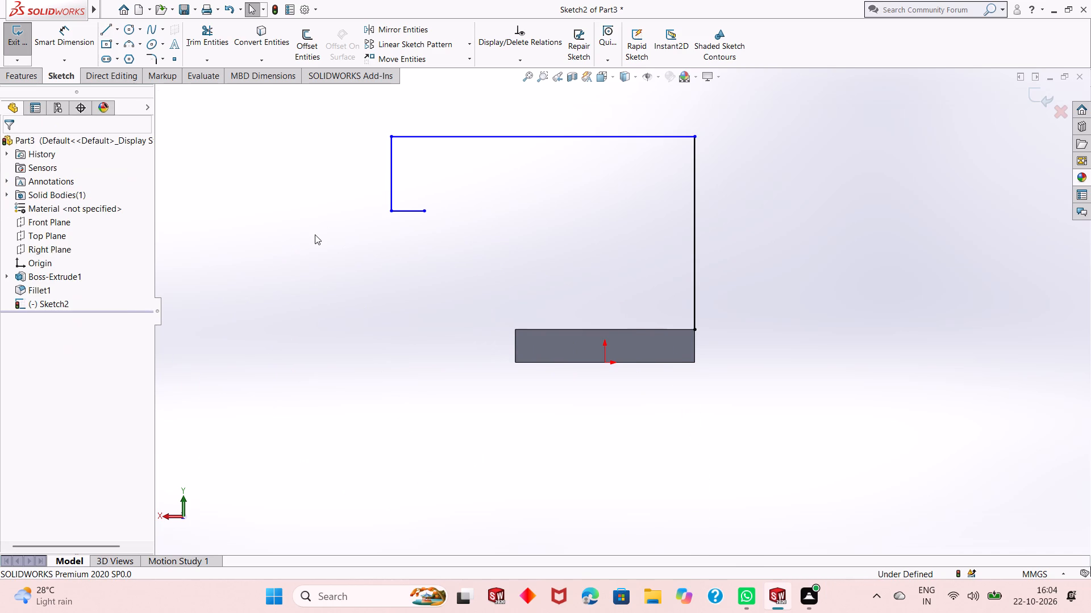
Dimension the lengths of the four sketch lines: tall vertical, long horizontal, short vertical and short horizontal.
left_click(48, 34)
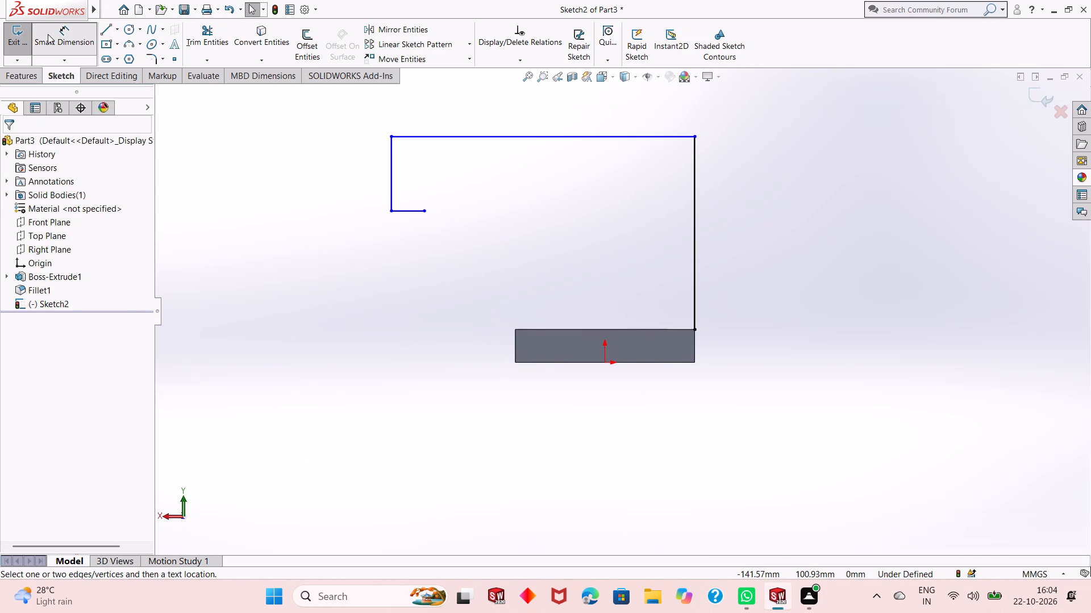
left_click(693, 208)
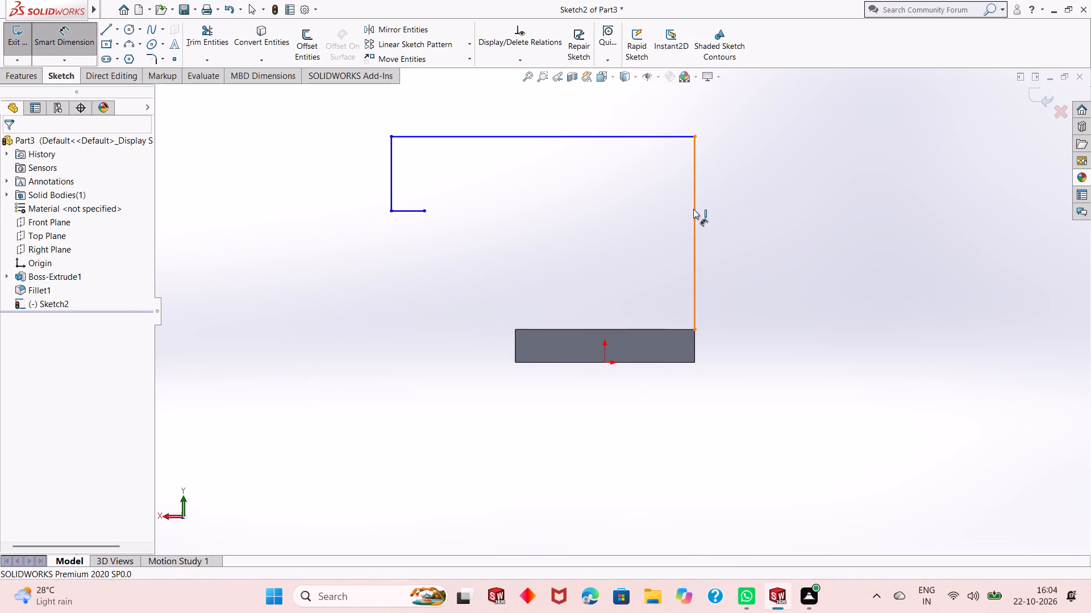
left_click(756, 204)
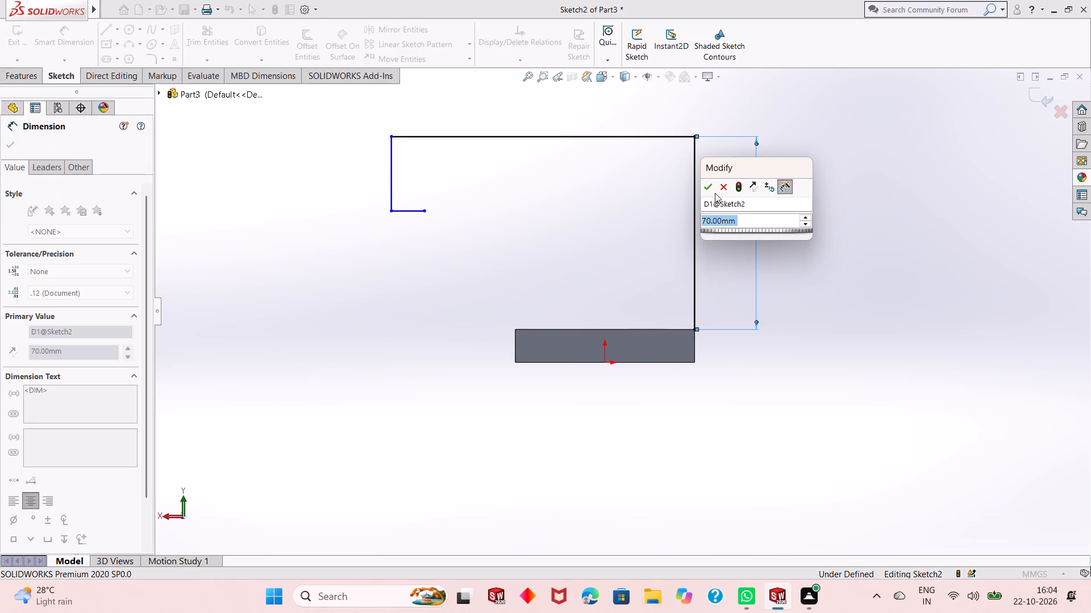
left_click(711, 190)
left_click(655, 136)
left_click(716, 104)
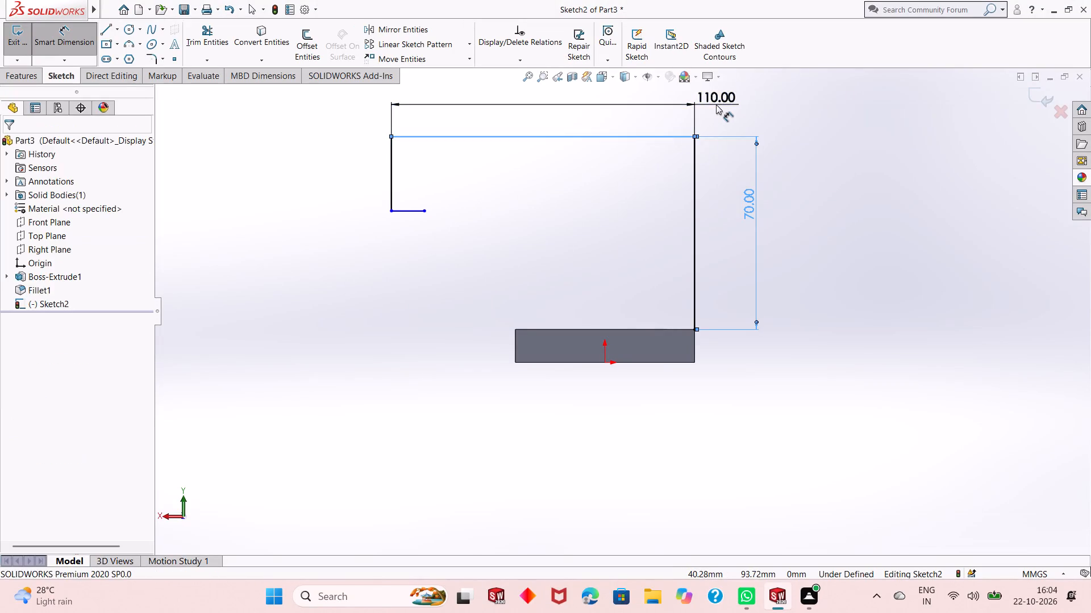
left_click(673, 89)
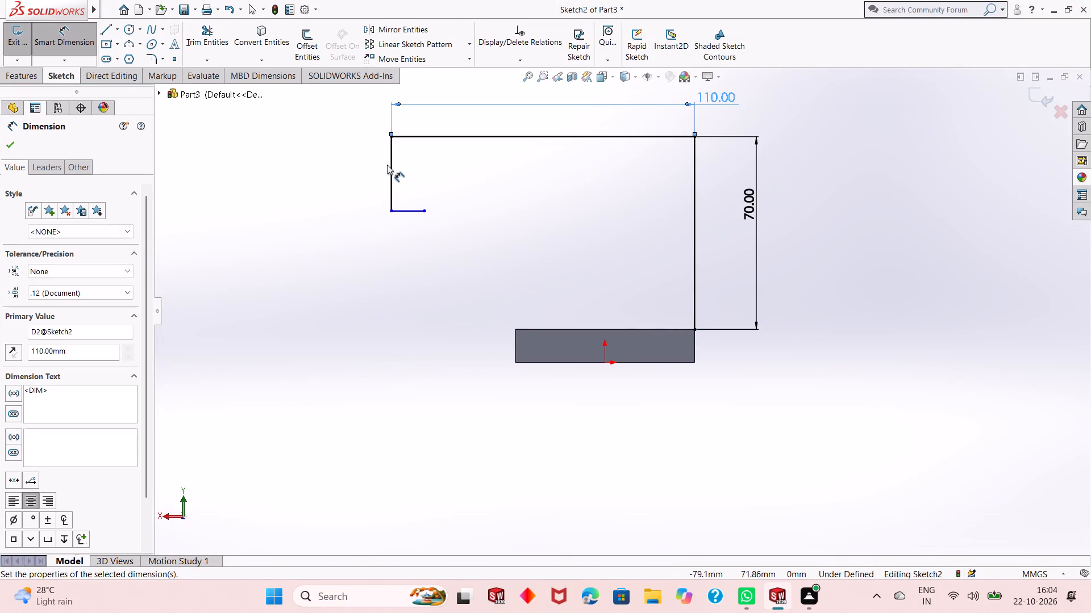
left_click(394, 148)
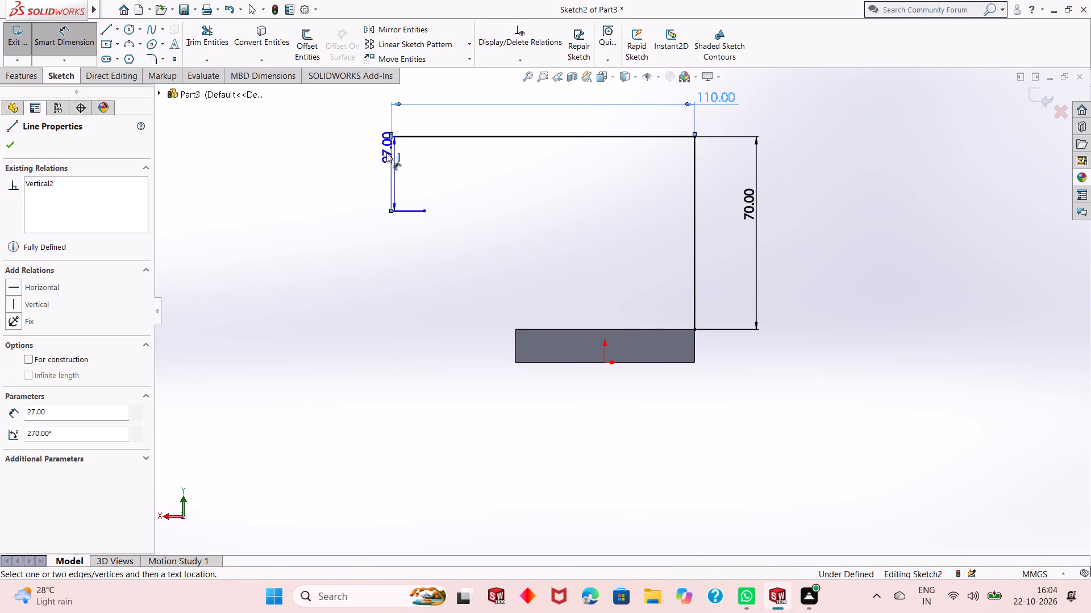
left_click(349, 171)
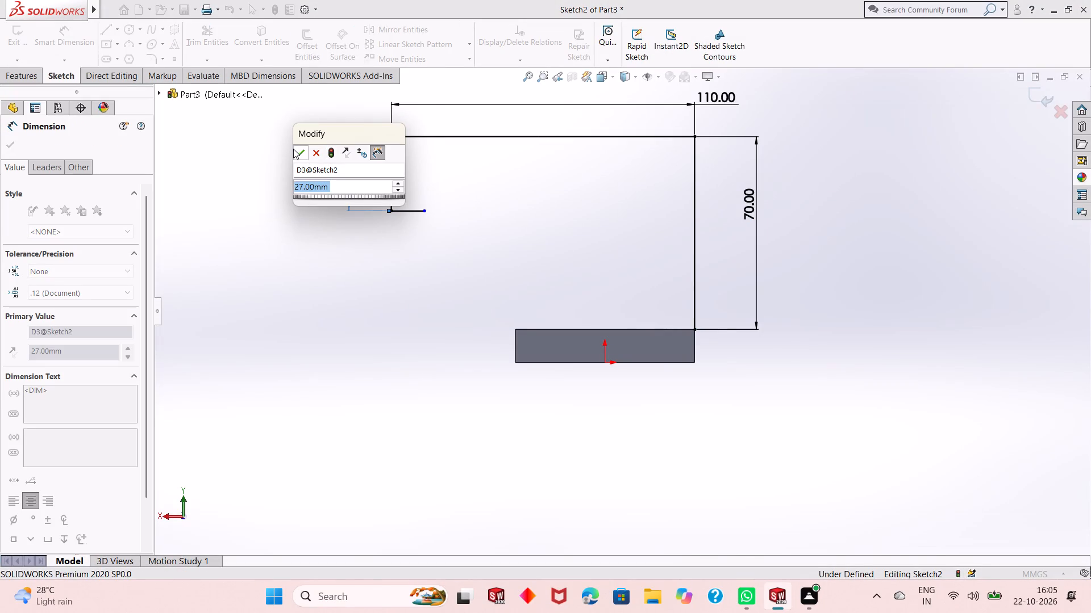
left_click(293, 149)
left_click(398, 209)
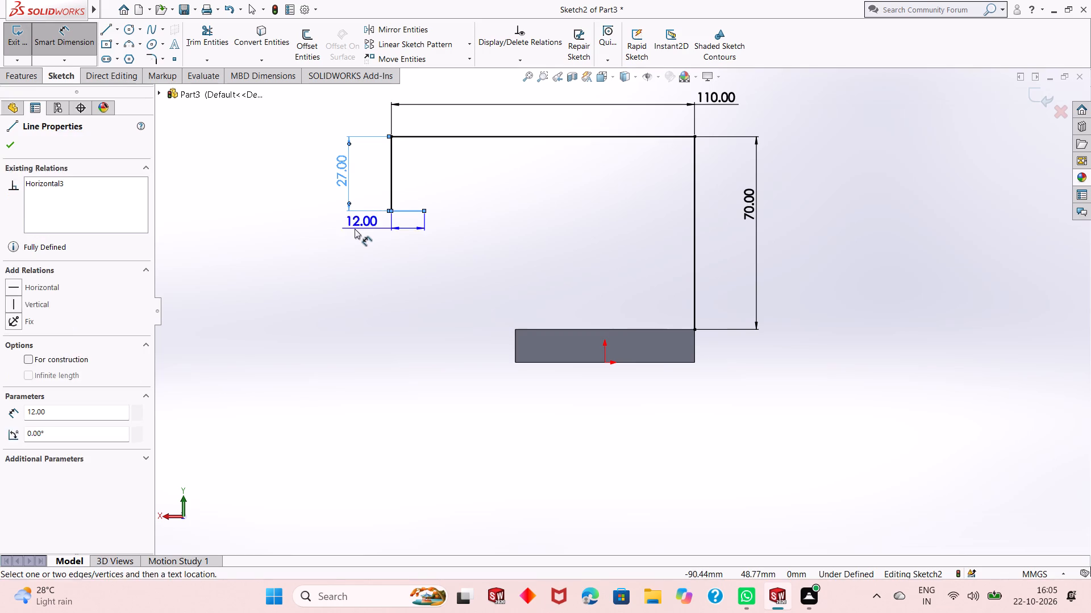
left_click(354, 229)
left_click(309, 215)
right_click(266, 200)
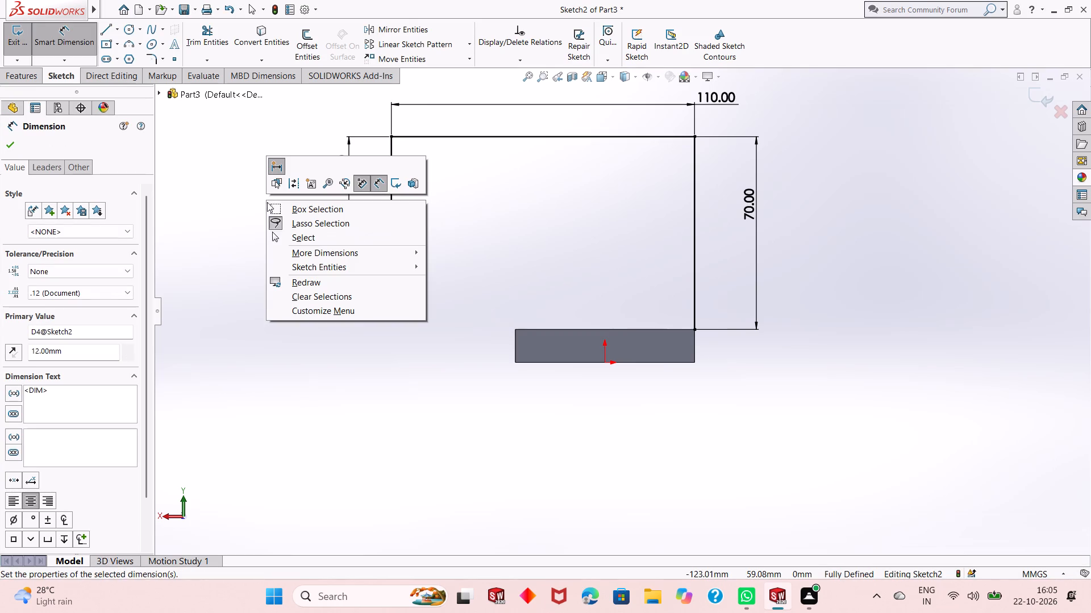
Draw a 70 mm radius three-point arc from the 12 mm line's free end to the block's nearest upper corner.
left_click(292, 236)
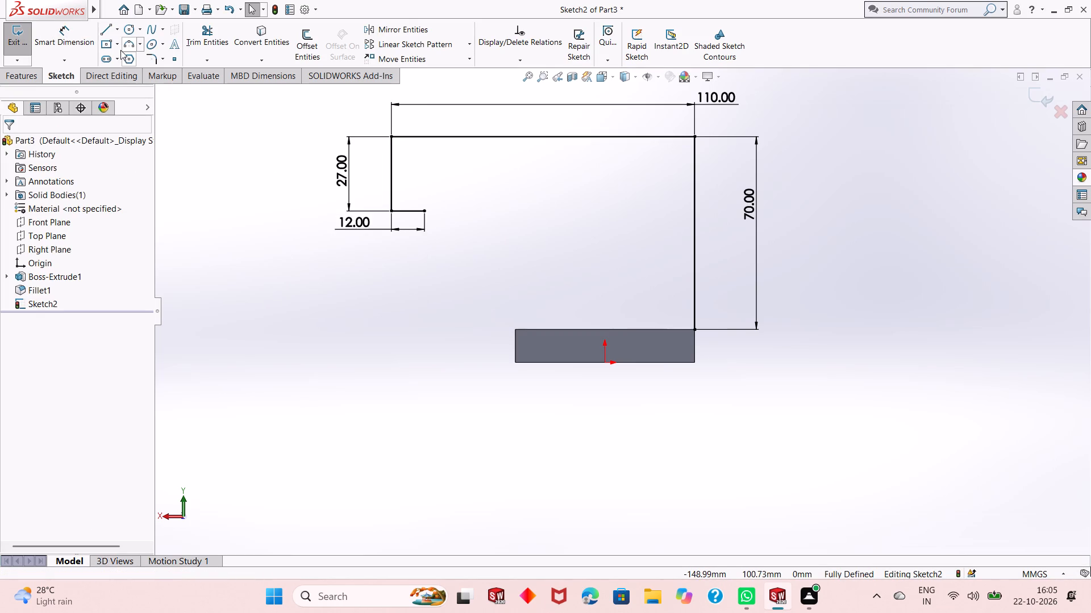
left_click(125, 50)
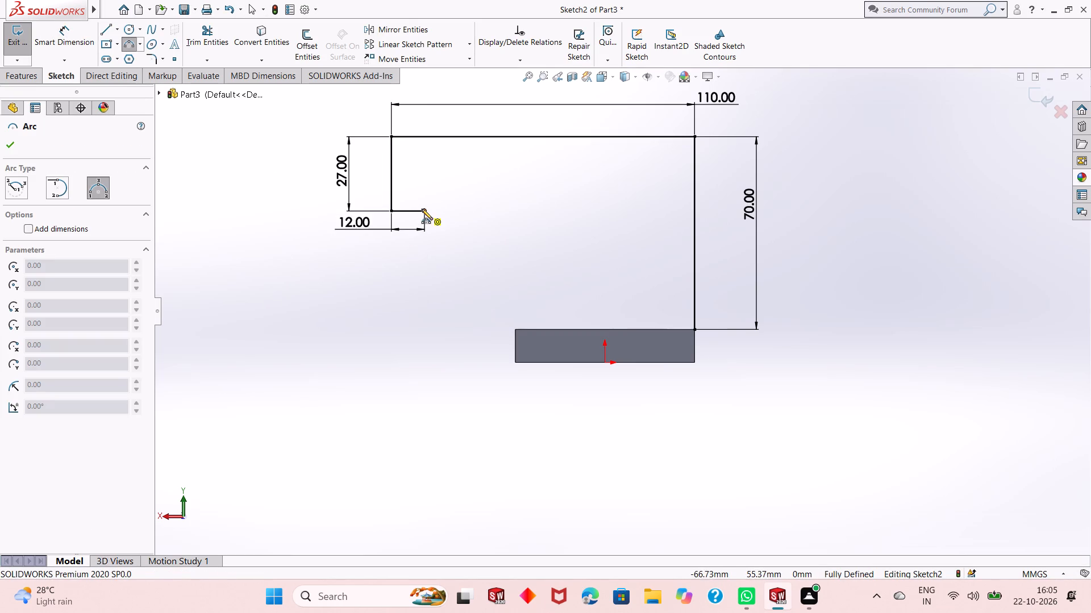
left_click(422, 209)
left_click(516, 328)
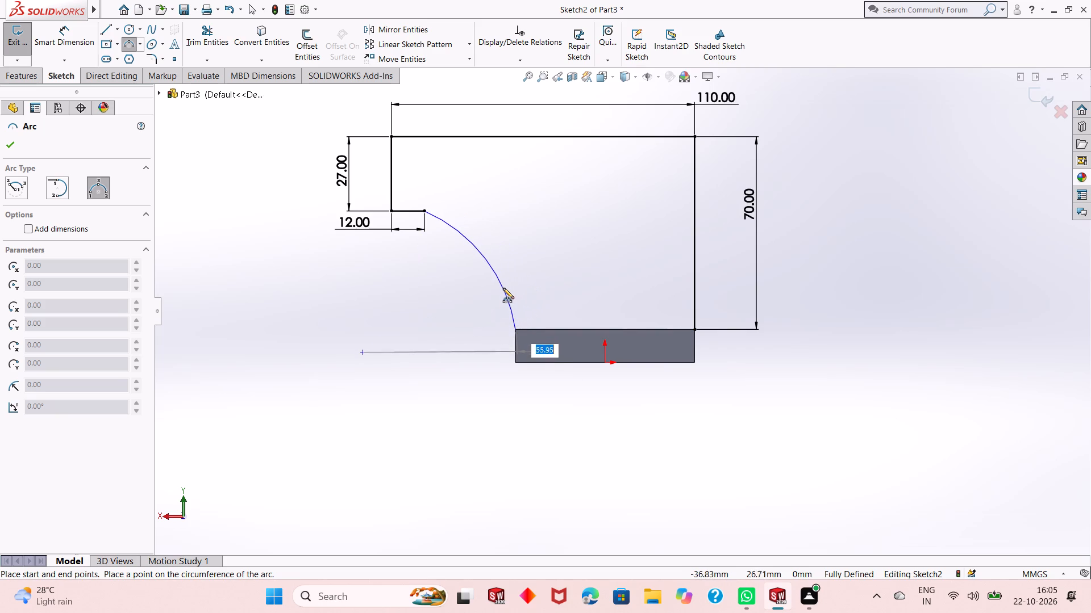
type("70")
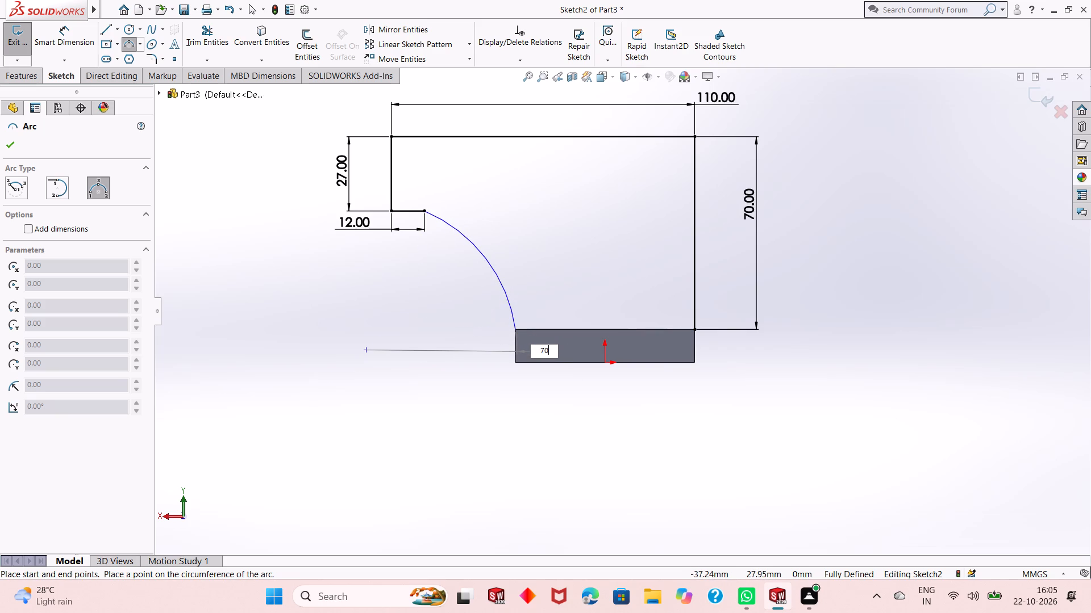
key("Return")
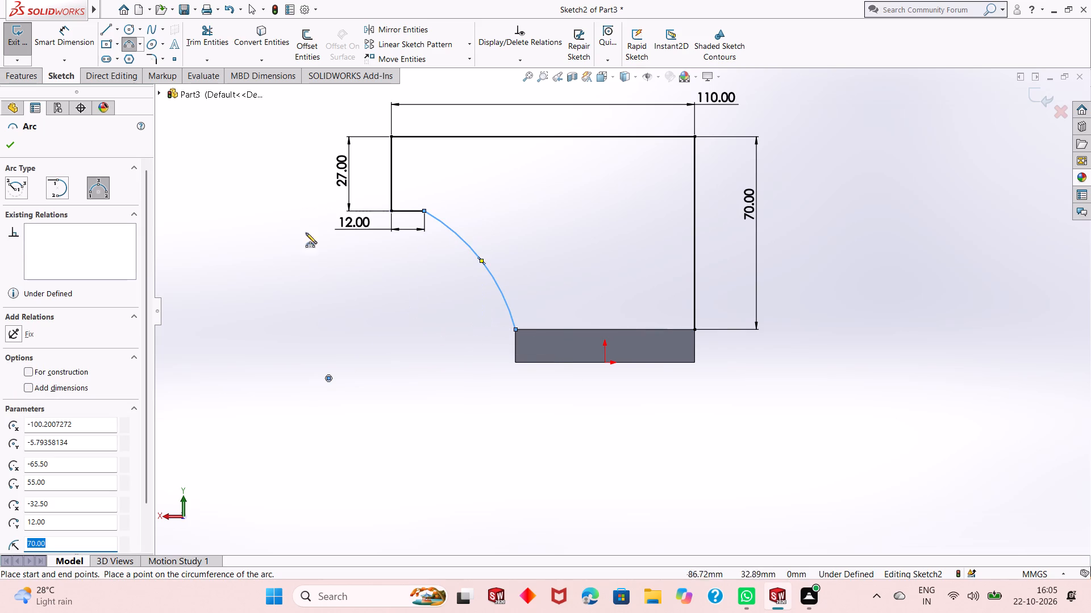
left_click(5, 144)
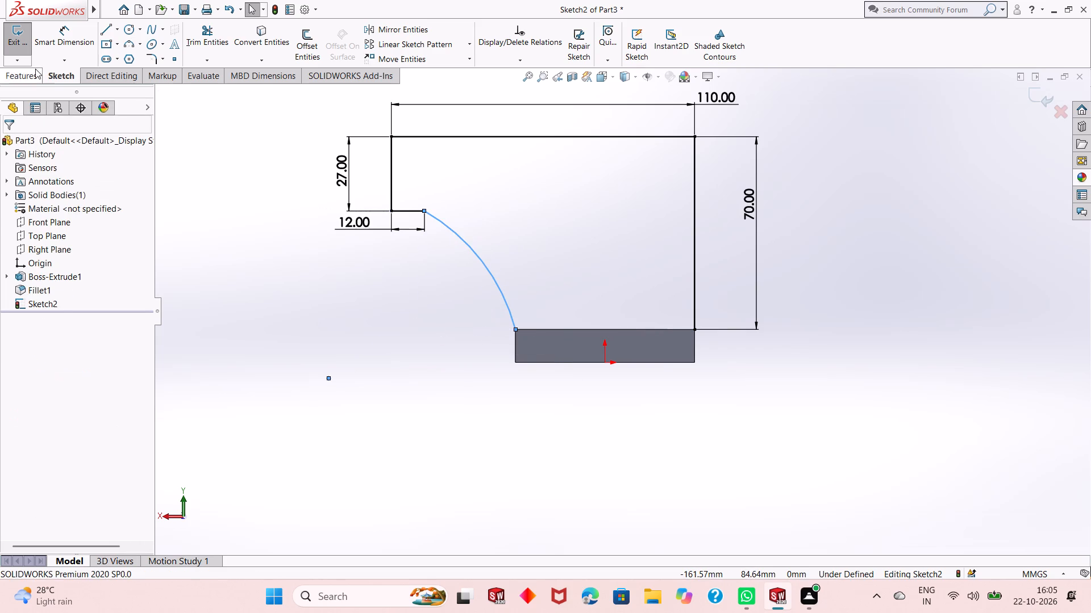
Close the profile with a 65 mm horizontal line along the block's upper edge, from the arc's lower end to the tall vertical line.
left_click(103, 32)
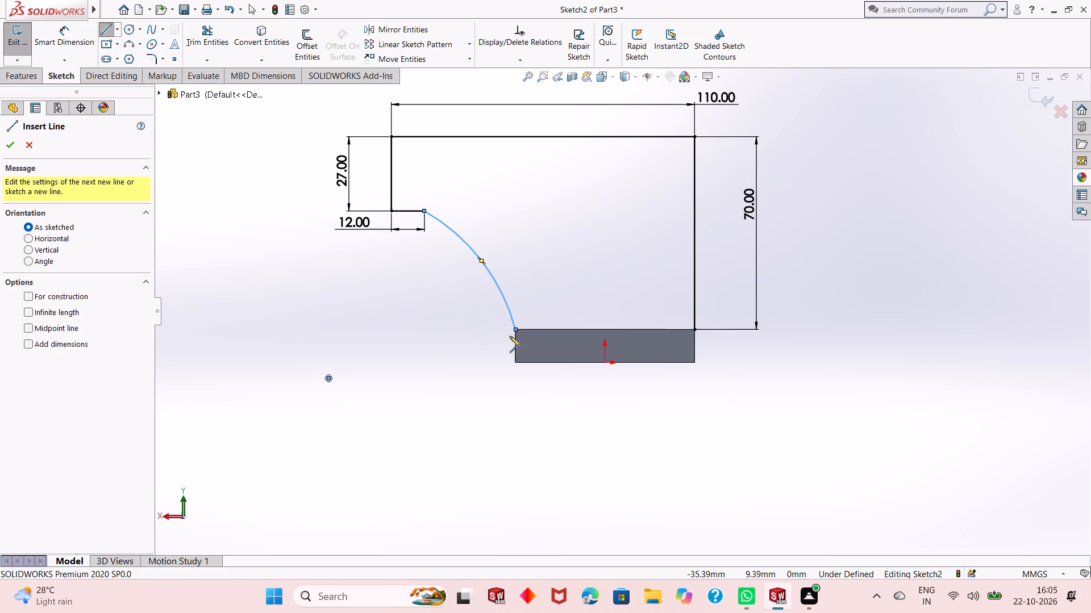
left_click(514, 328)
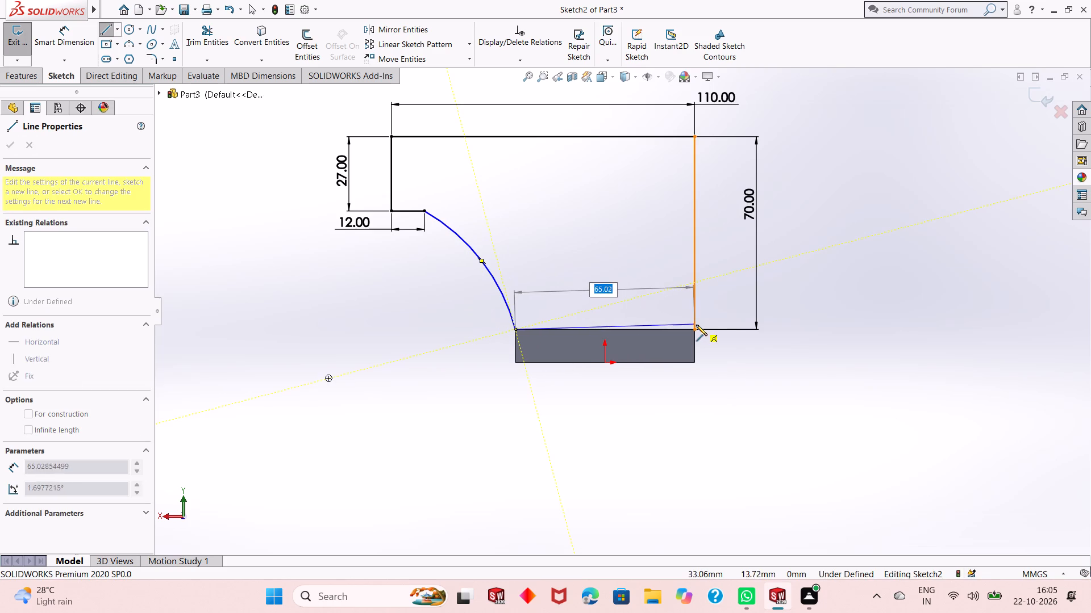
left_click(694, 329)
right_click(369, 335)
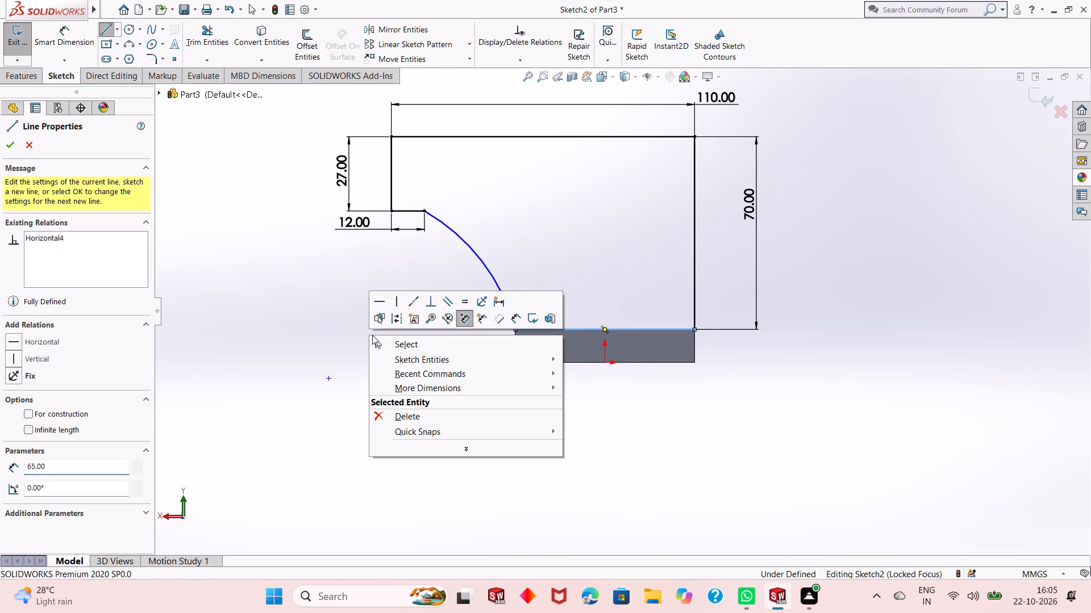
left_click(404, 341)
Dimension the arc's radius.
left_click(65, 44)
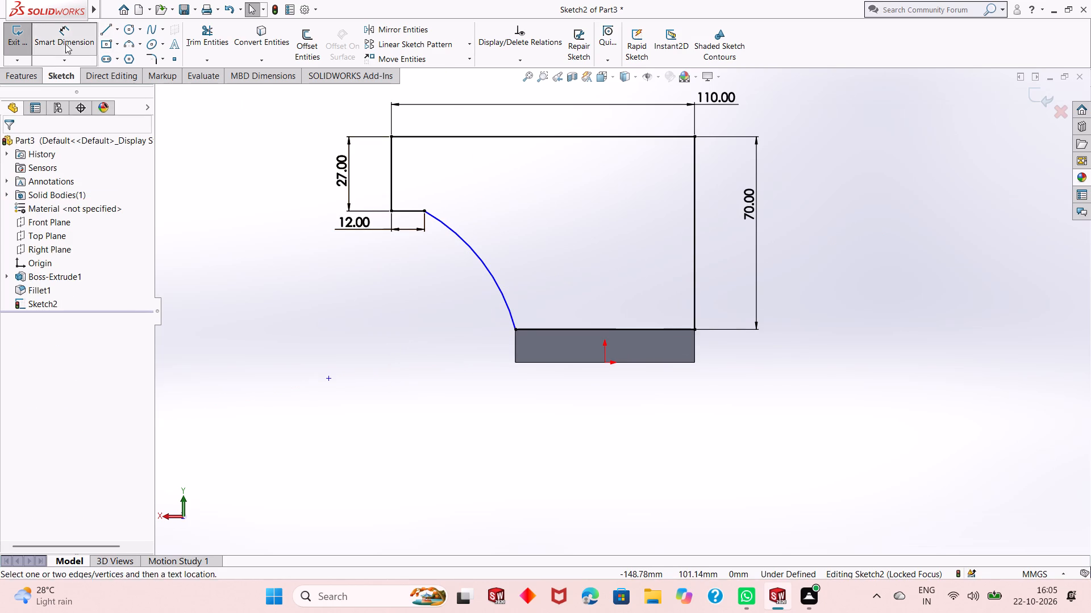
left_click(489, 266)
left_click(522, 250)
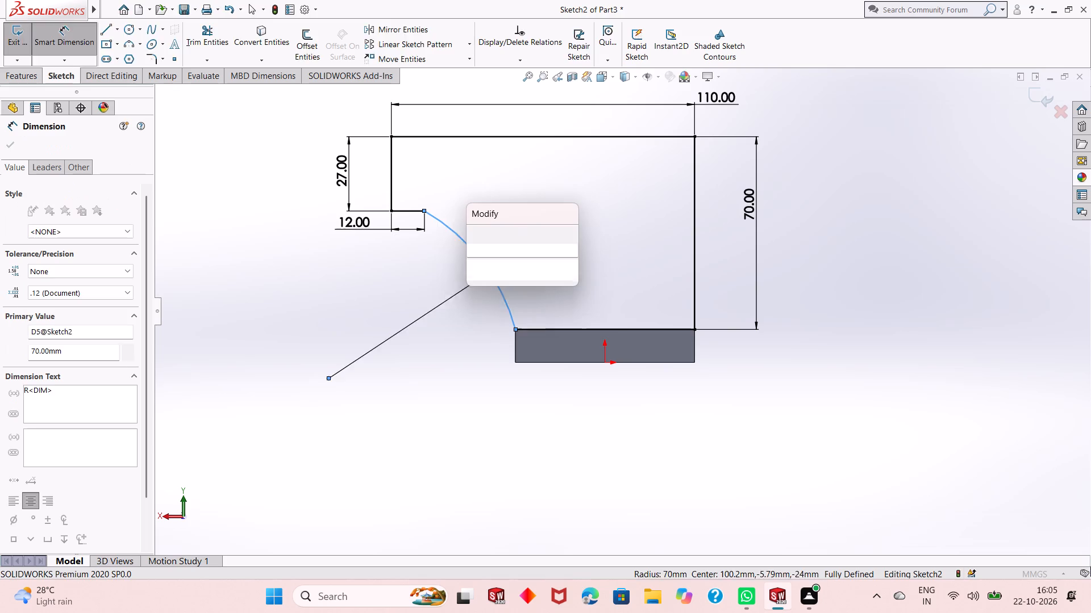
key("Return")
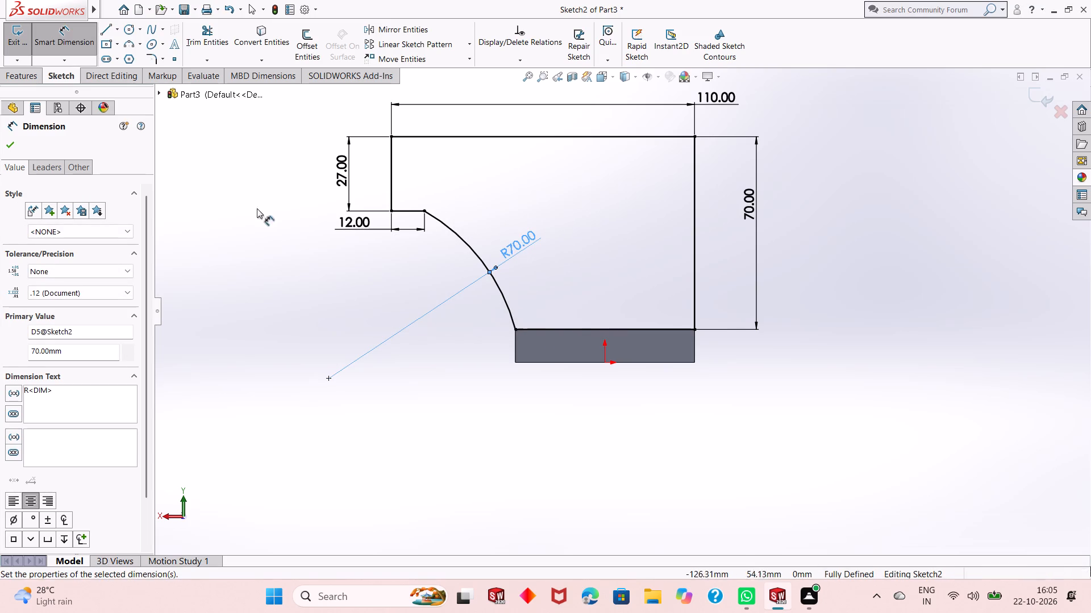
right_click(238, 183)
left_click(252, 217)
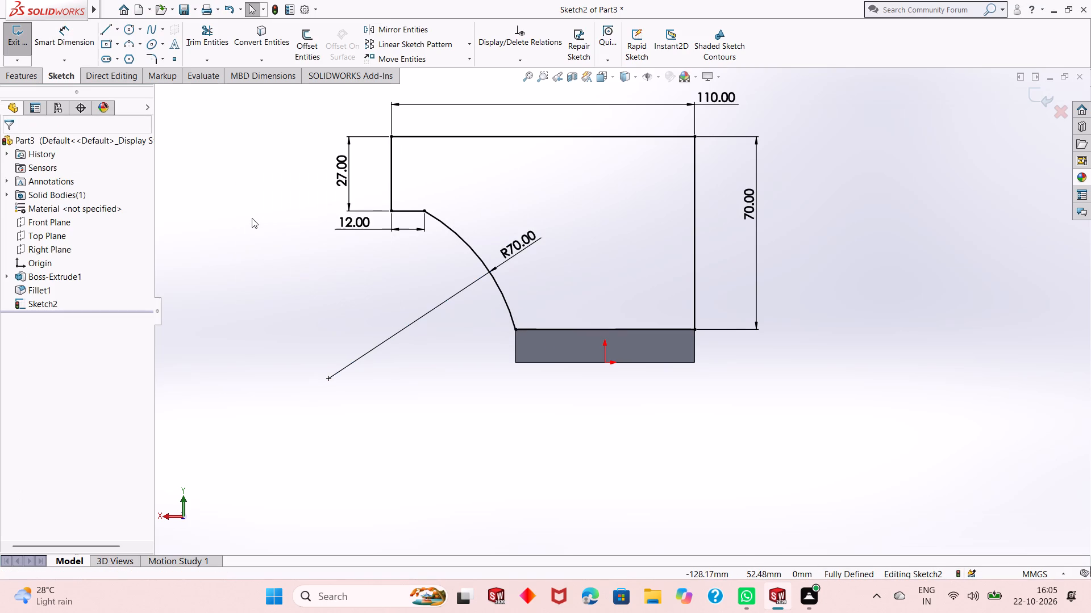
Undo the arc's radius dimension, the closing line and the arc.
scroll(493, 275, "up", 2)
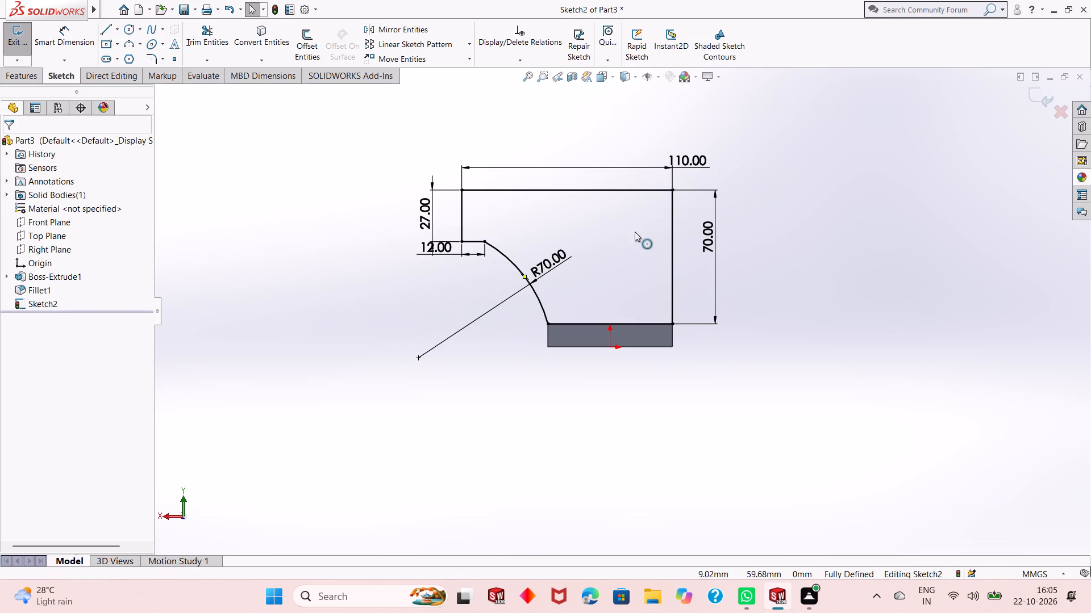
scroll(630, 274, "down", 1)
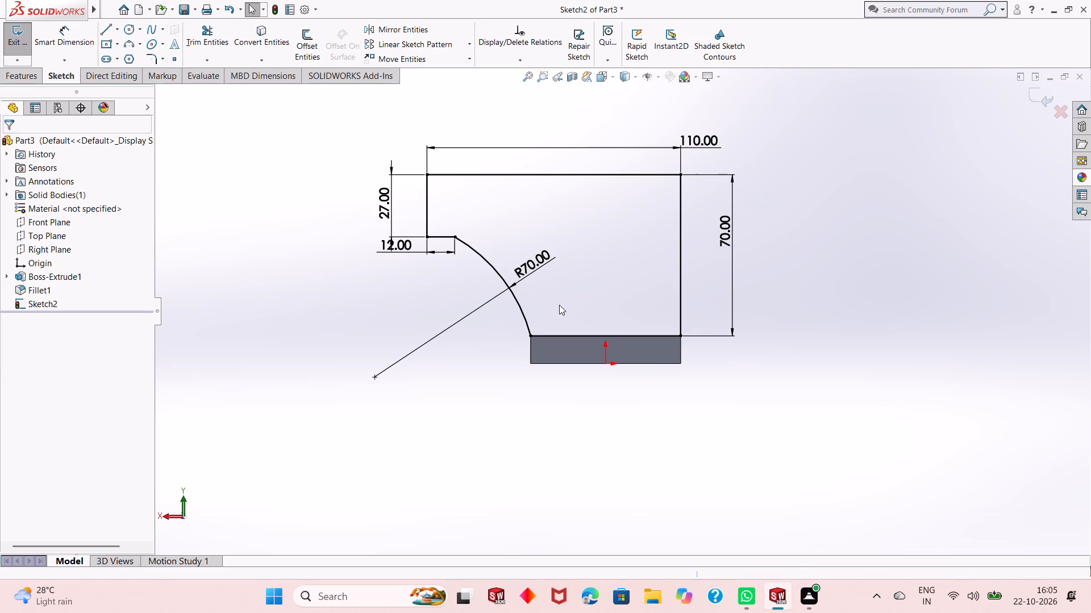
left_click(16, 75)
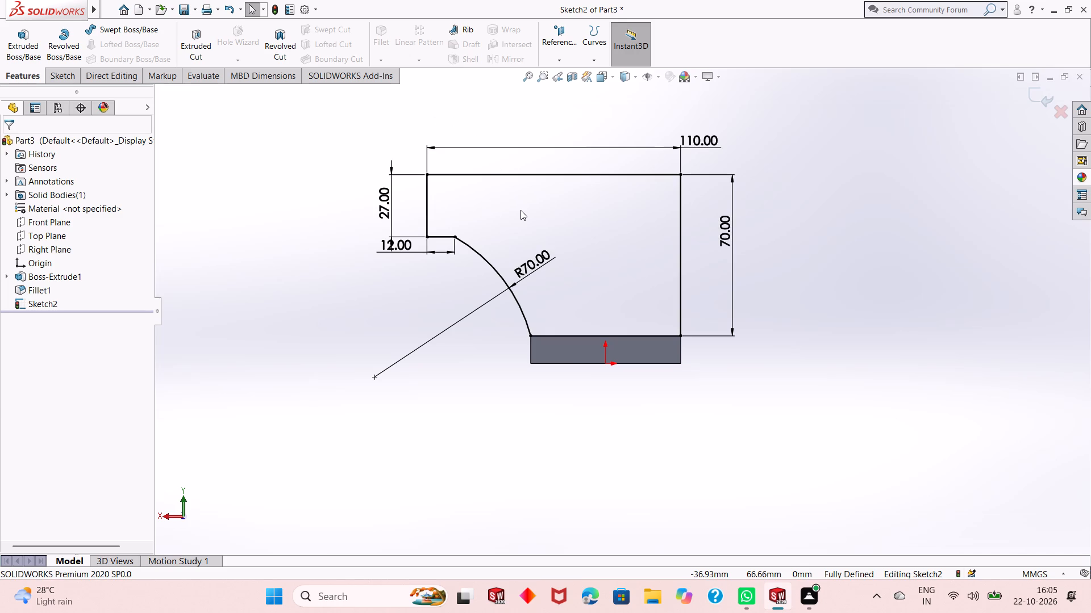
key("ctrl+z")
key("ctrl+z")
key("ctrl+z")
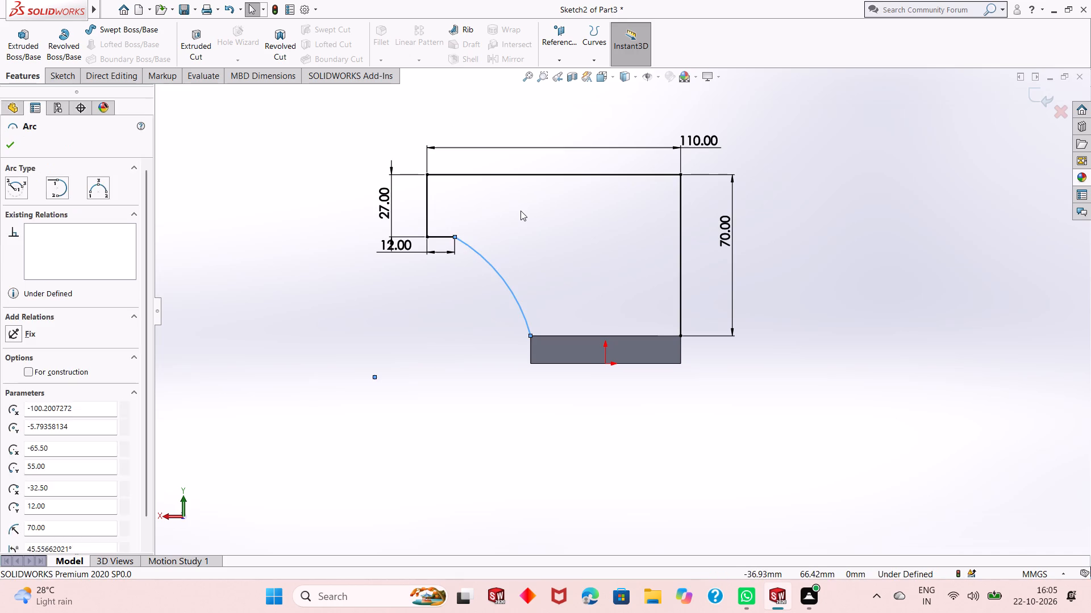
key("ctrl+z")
Draw a 5 mm vertical line down from the 12 mm horizontal line's free end.
left_click(59, 77)
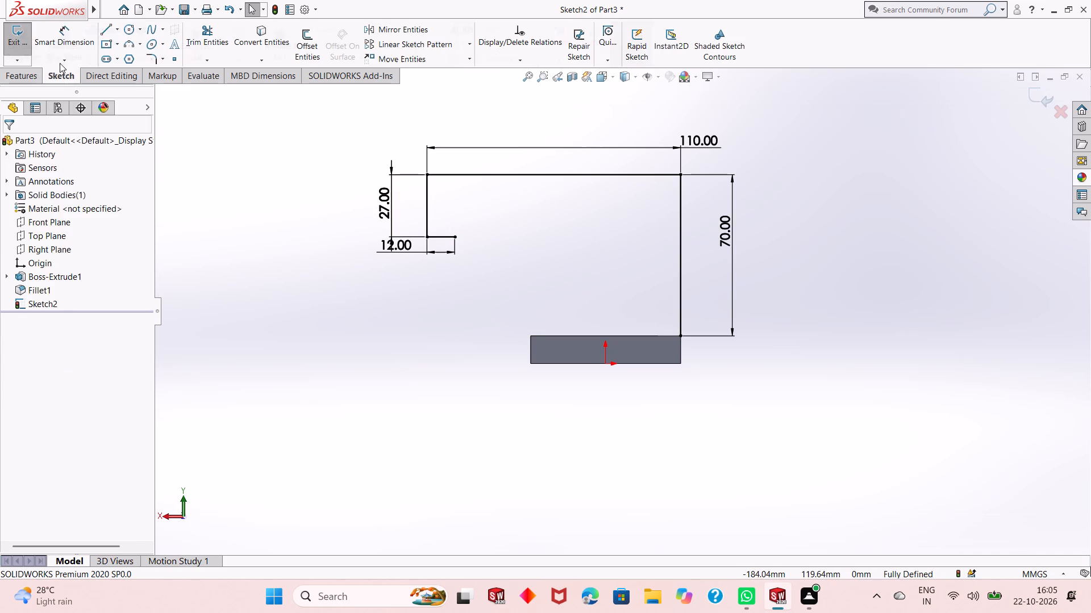
left_click(106, 30)
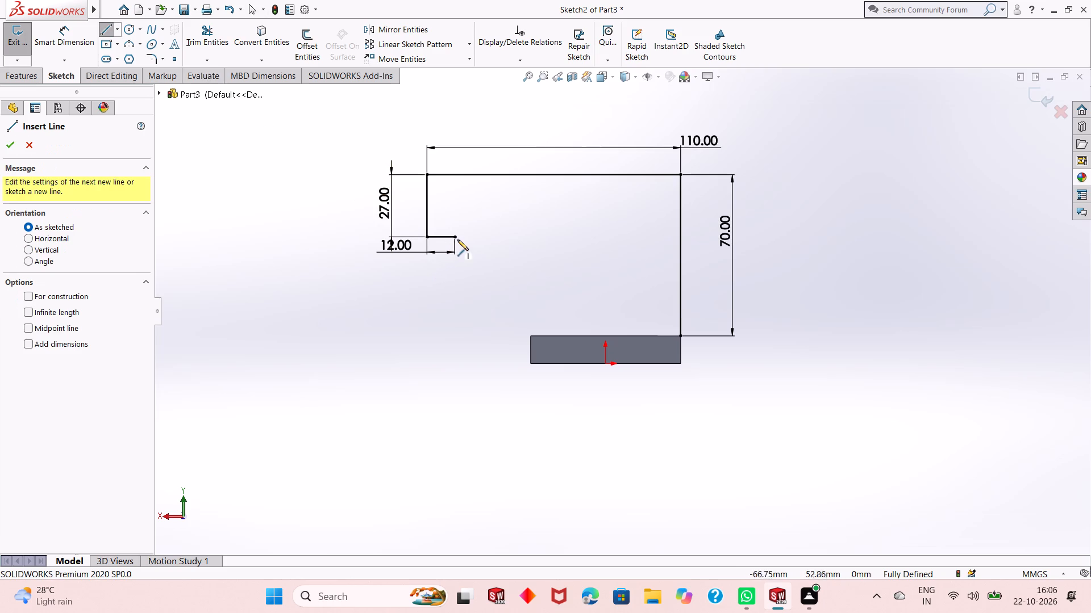
left_click(458, 239)
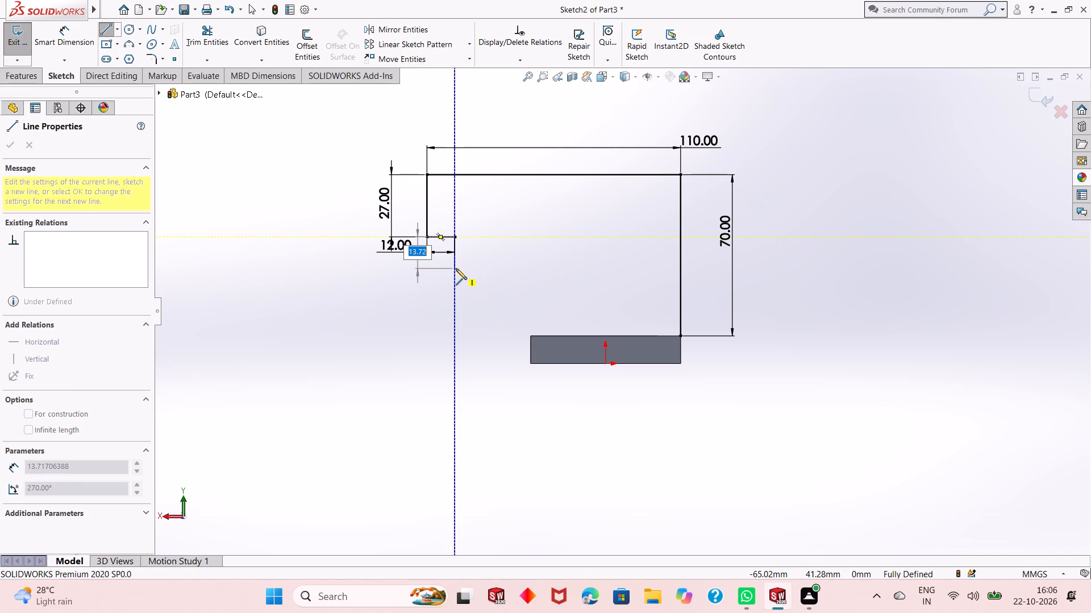
key("5")
key("Return")
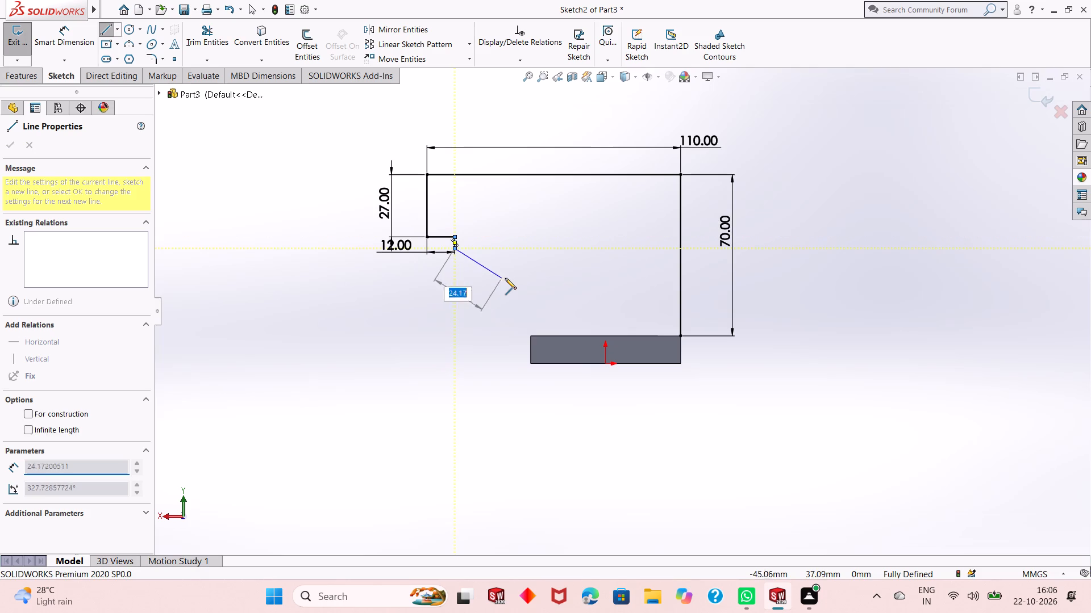
right_click(505, 279)
left_click(523, 292)
Draw a 70 mm radius three-point arc from the 5 mm line's lower end to the block's nearest upper corner.
scroll(435, 237, "down", 2)
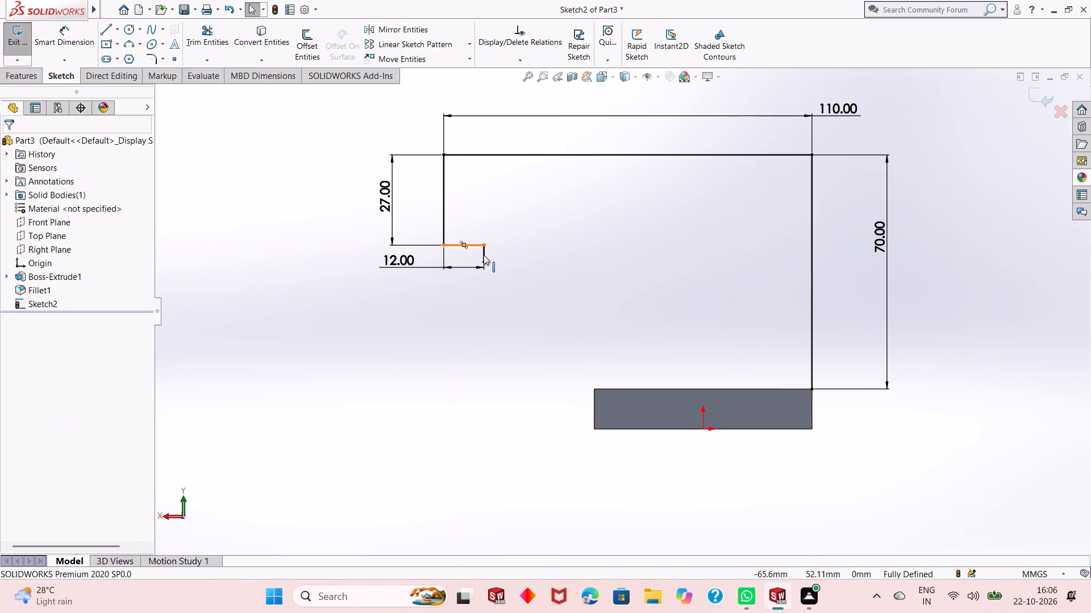
left_click(130, 45)
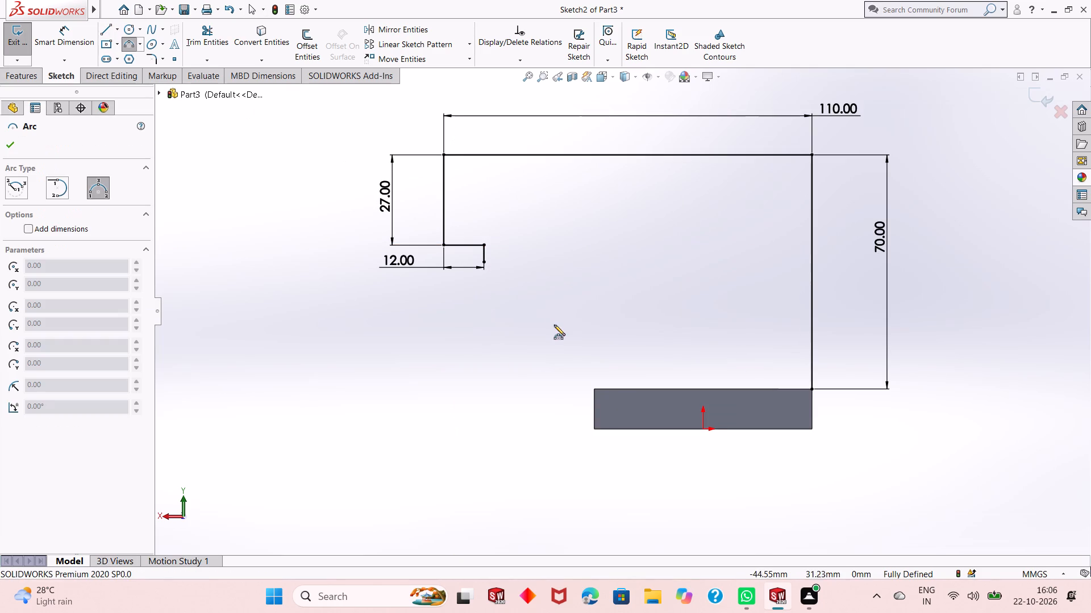
left_click(483, 262)
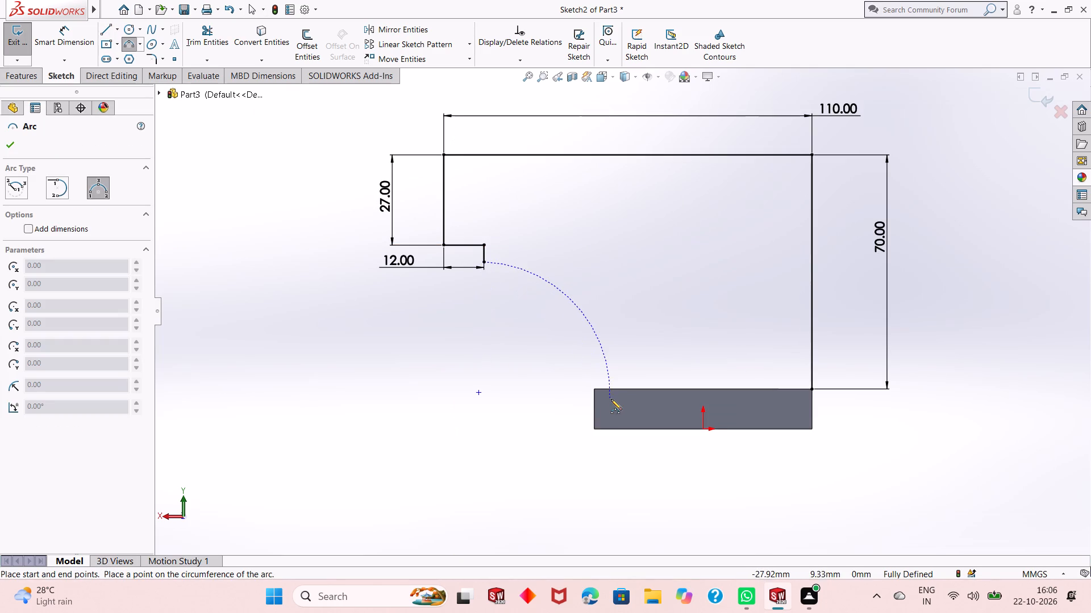
left_click(595, 389)
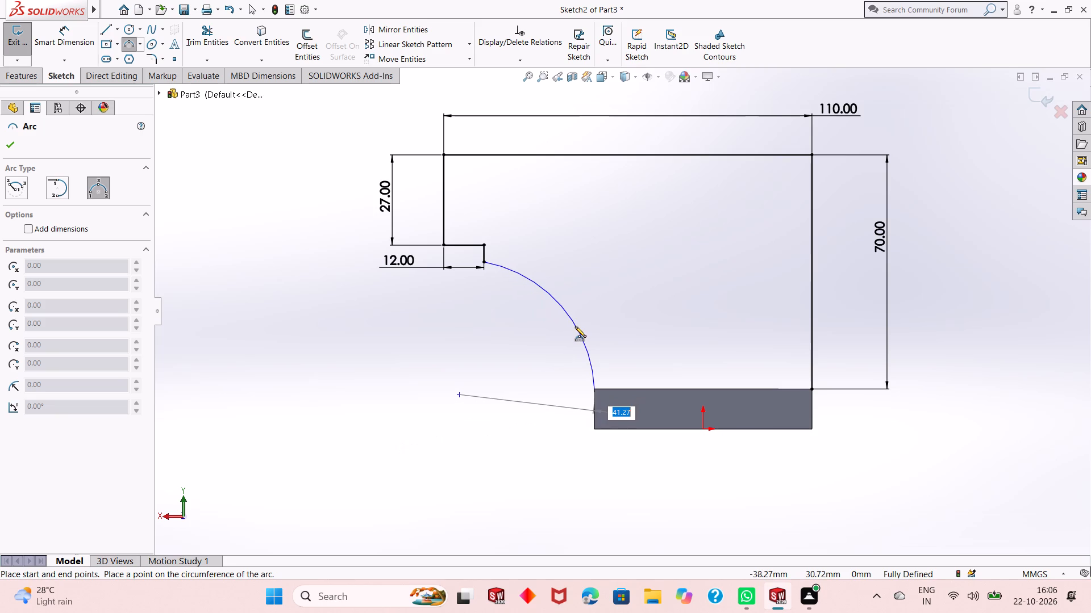
type("70")
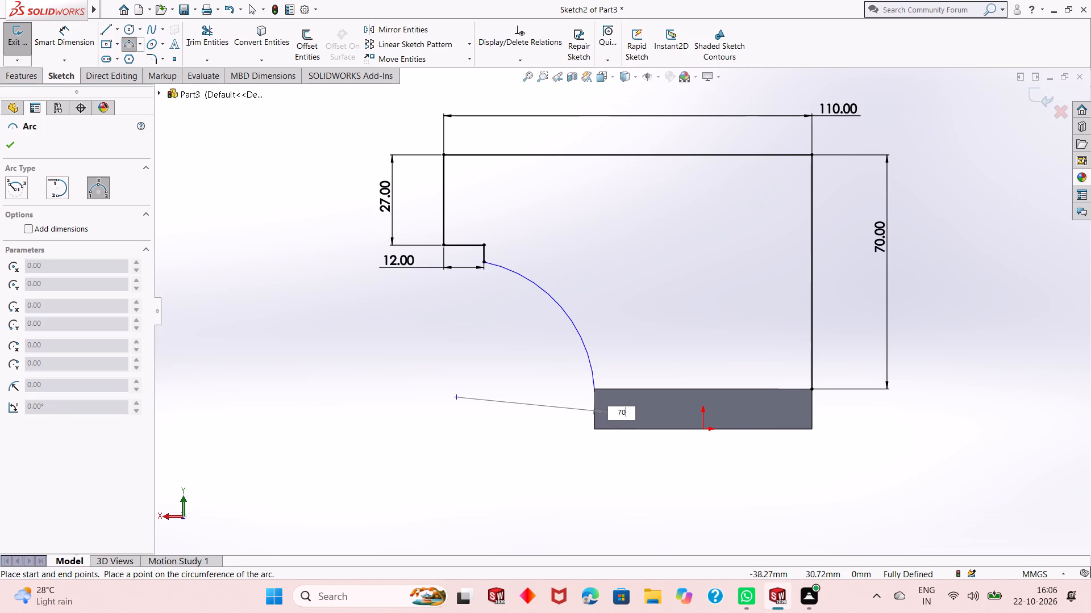
key("Return")
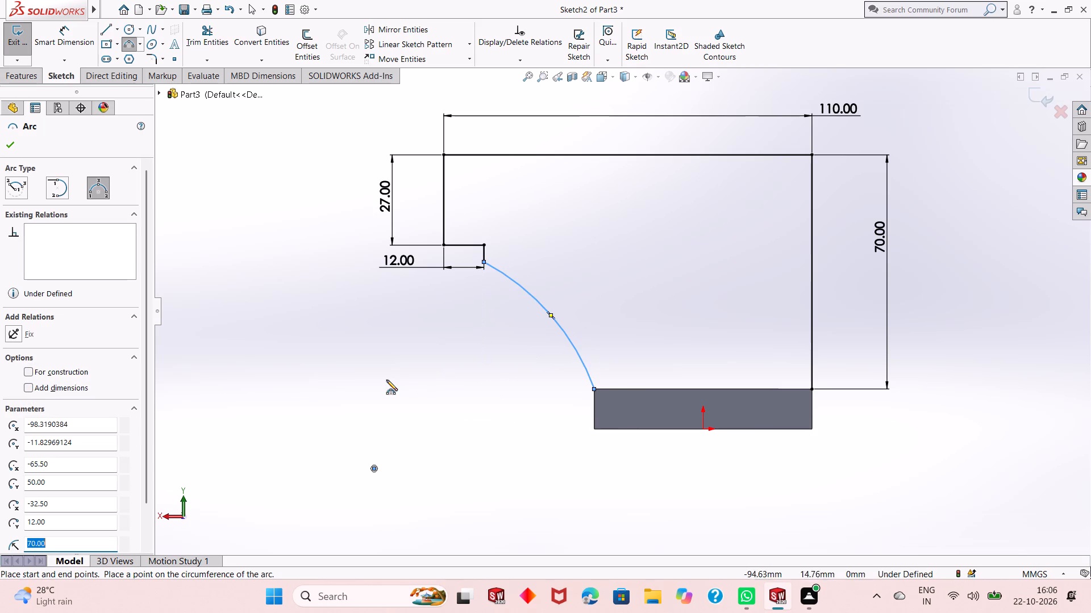
right_click(383, 377)
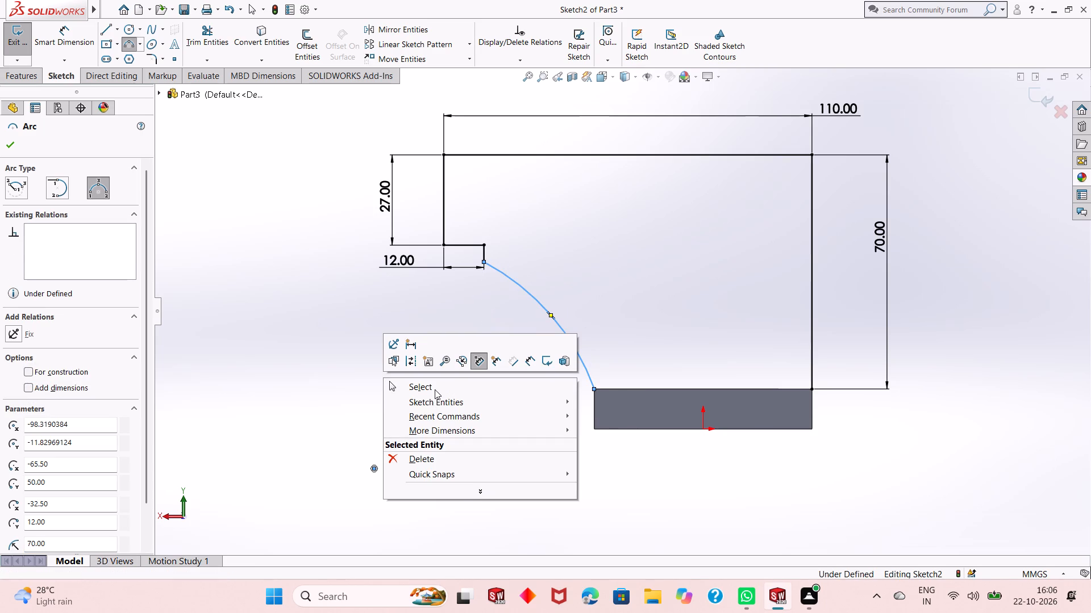
left_click(435, 389)
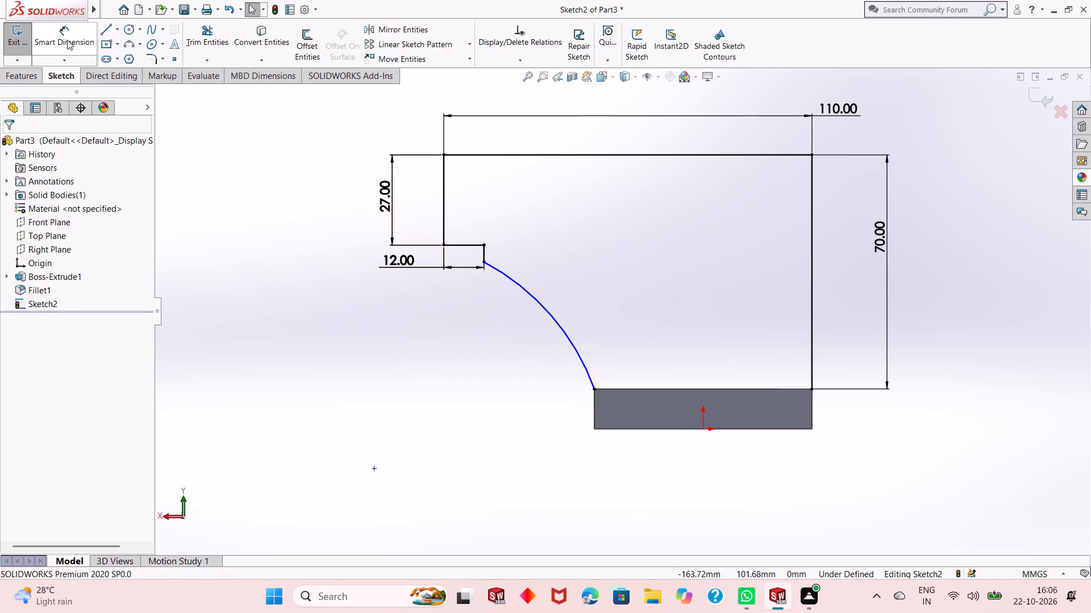
Close the profile with a 65 mm horizontal line along the block's upper edge, from the arc's lower end to the tall vertical line.
left_click(115, 32)
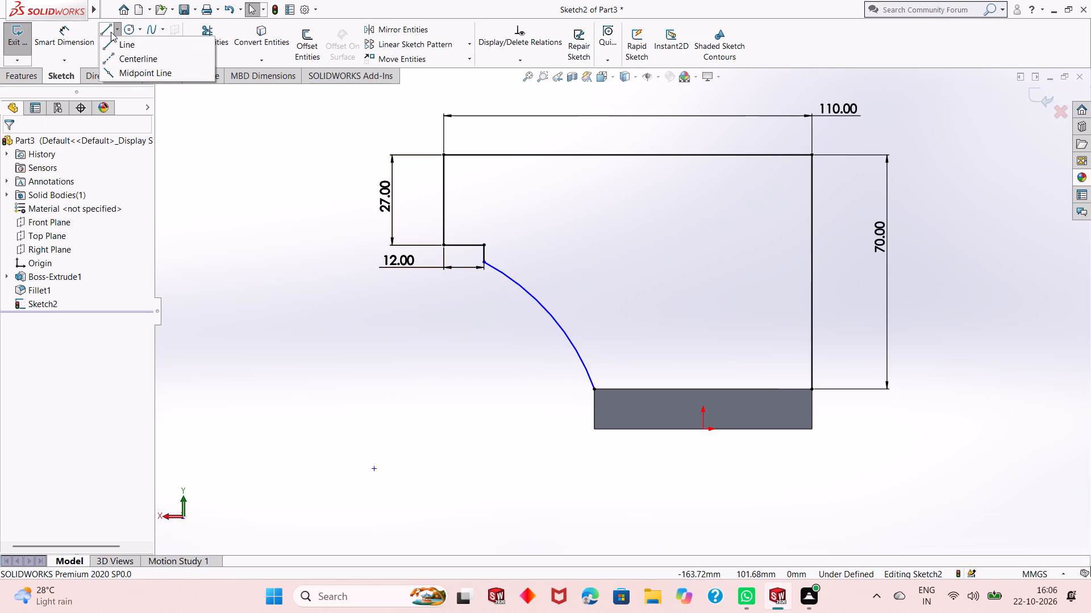
left_click(111, 33)
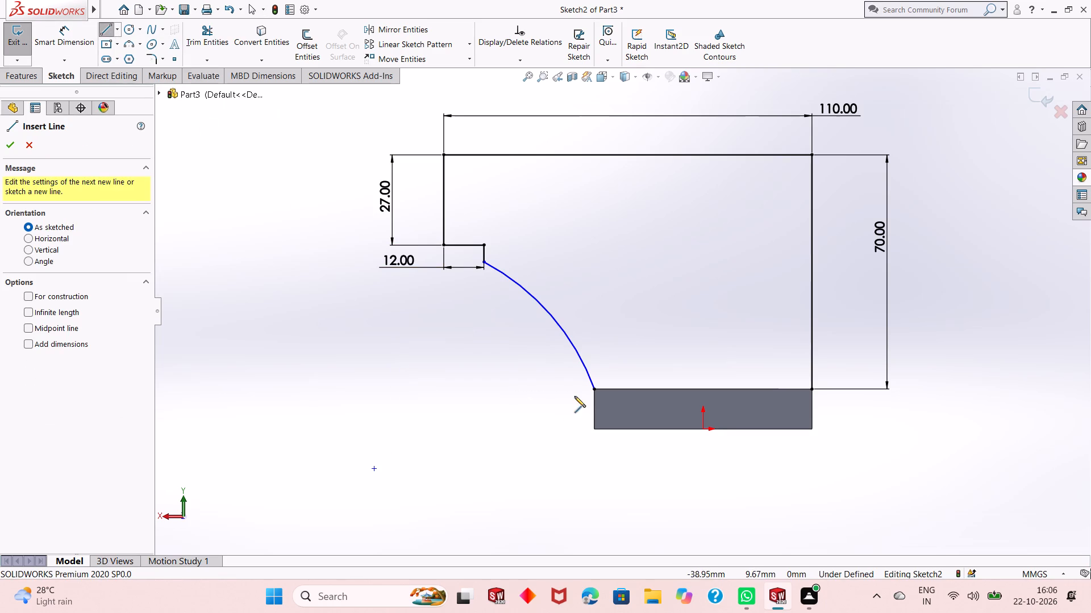
left_click(597, 389)
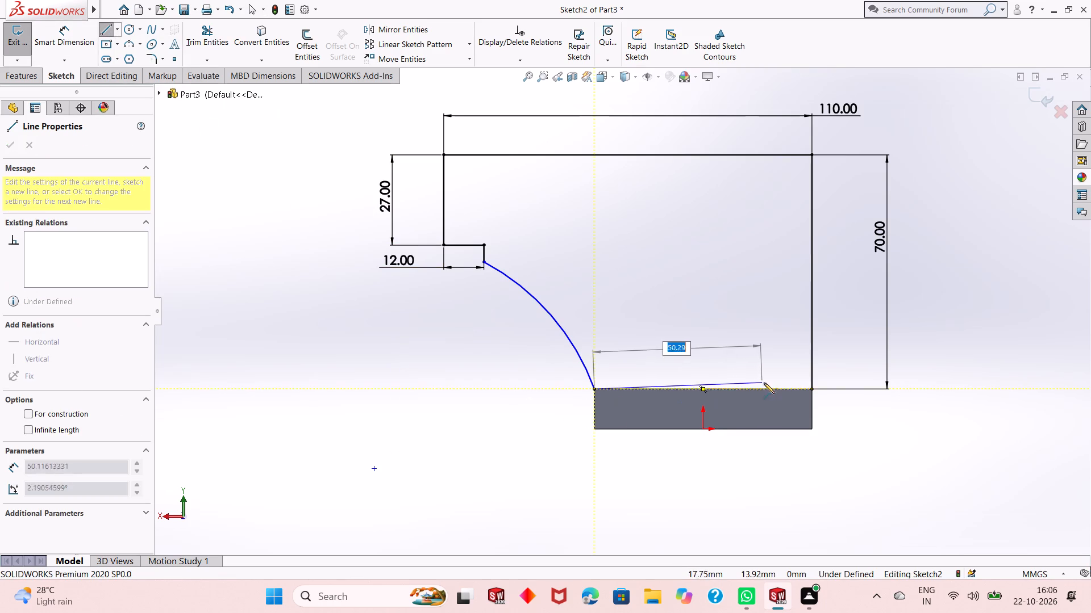
left_click(811, 391)
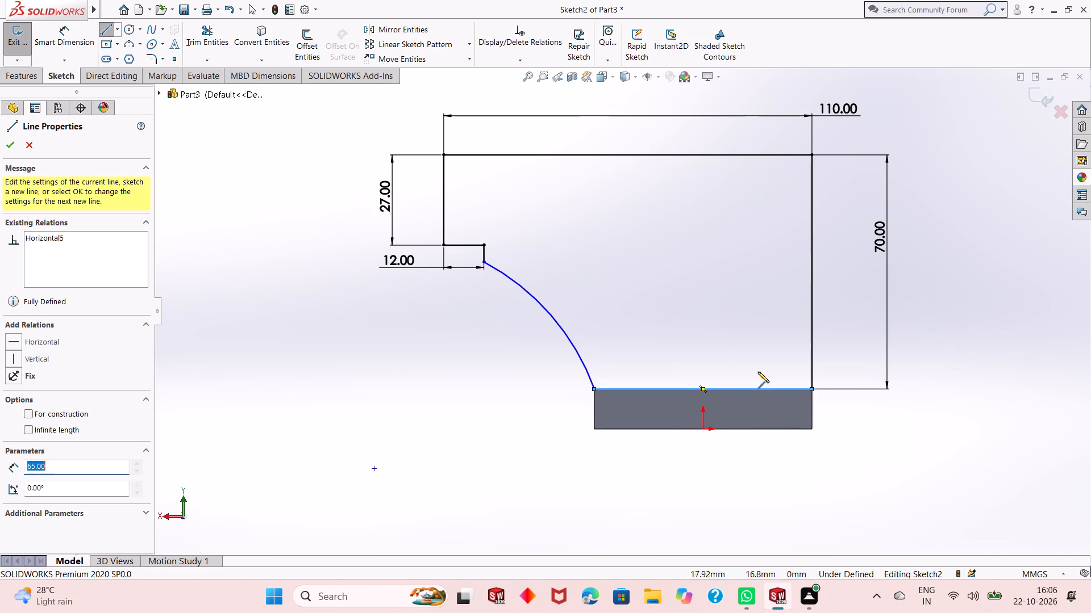
right_click(758, 372)
left_click(796, 382)
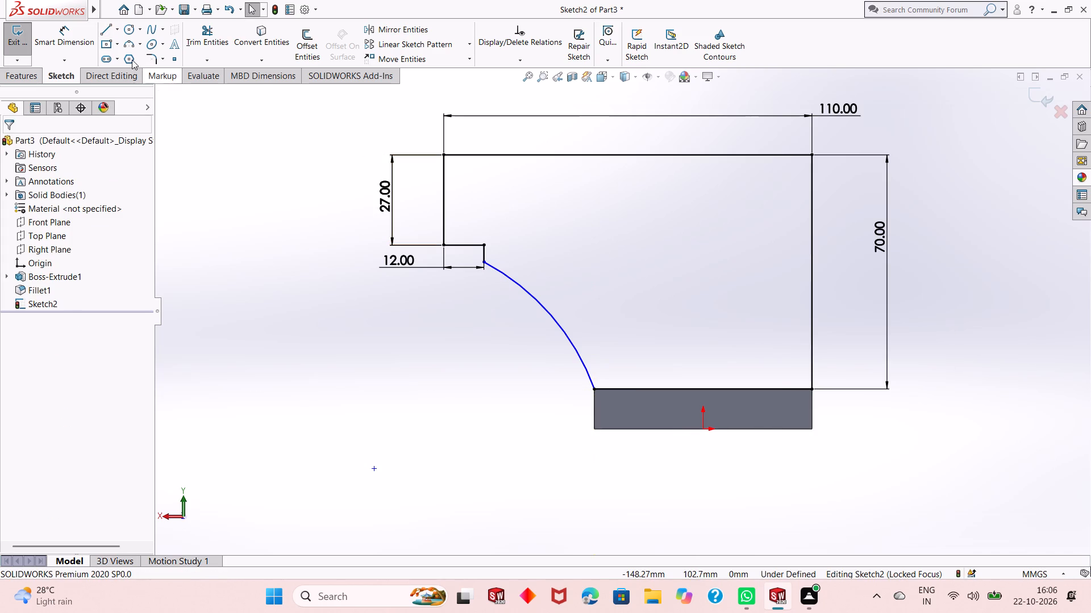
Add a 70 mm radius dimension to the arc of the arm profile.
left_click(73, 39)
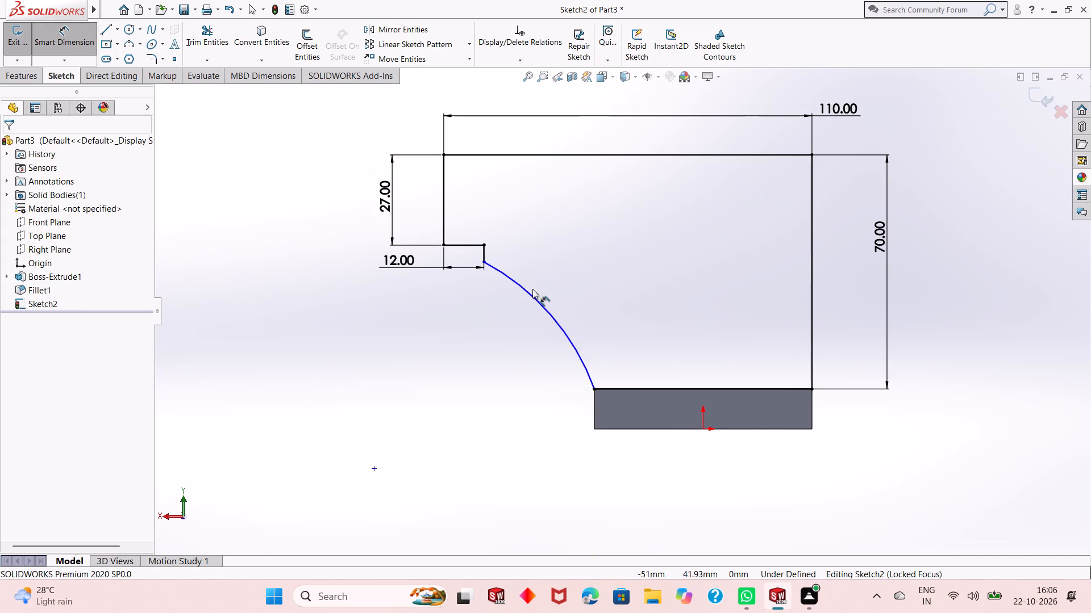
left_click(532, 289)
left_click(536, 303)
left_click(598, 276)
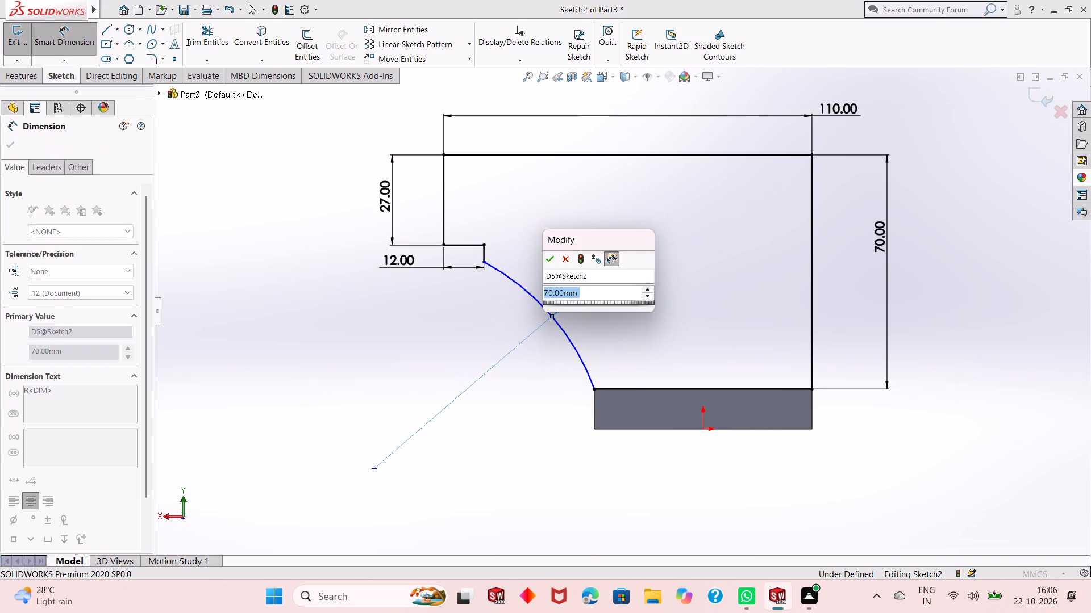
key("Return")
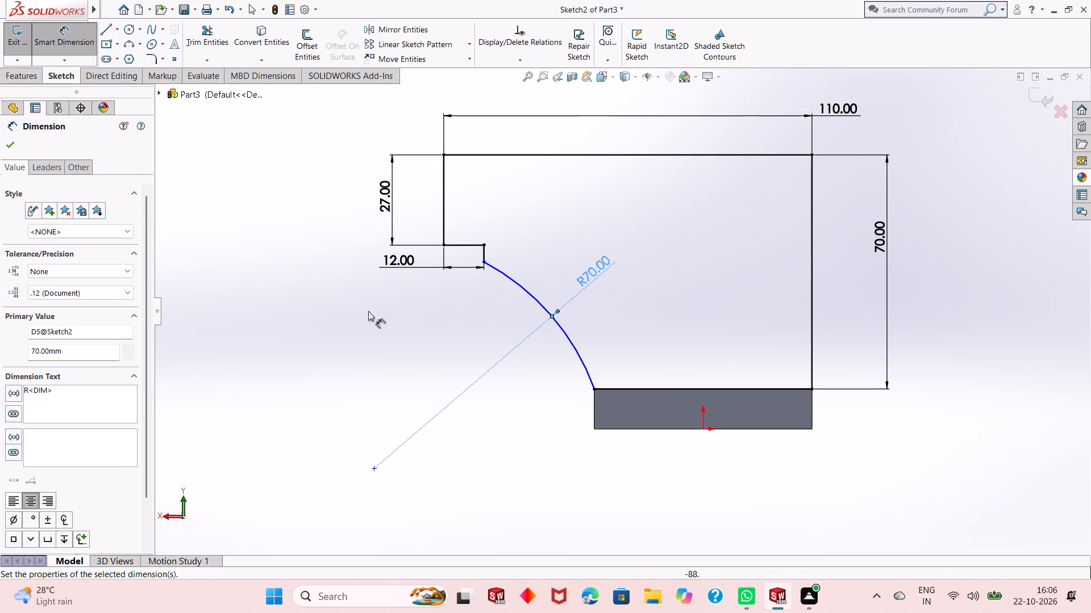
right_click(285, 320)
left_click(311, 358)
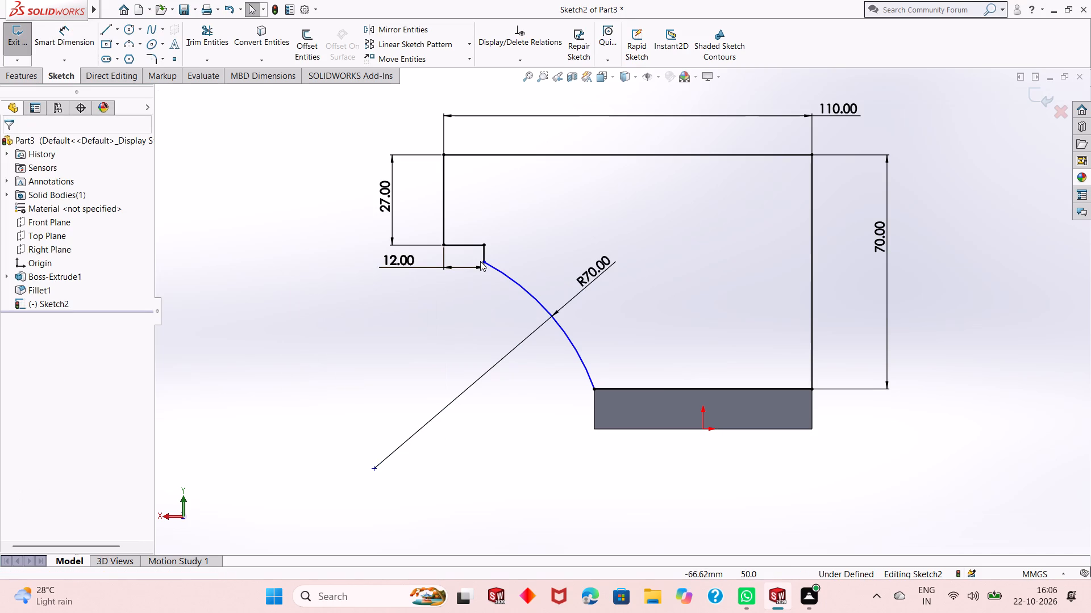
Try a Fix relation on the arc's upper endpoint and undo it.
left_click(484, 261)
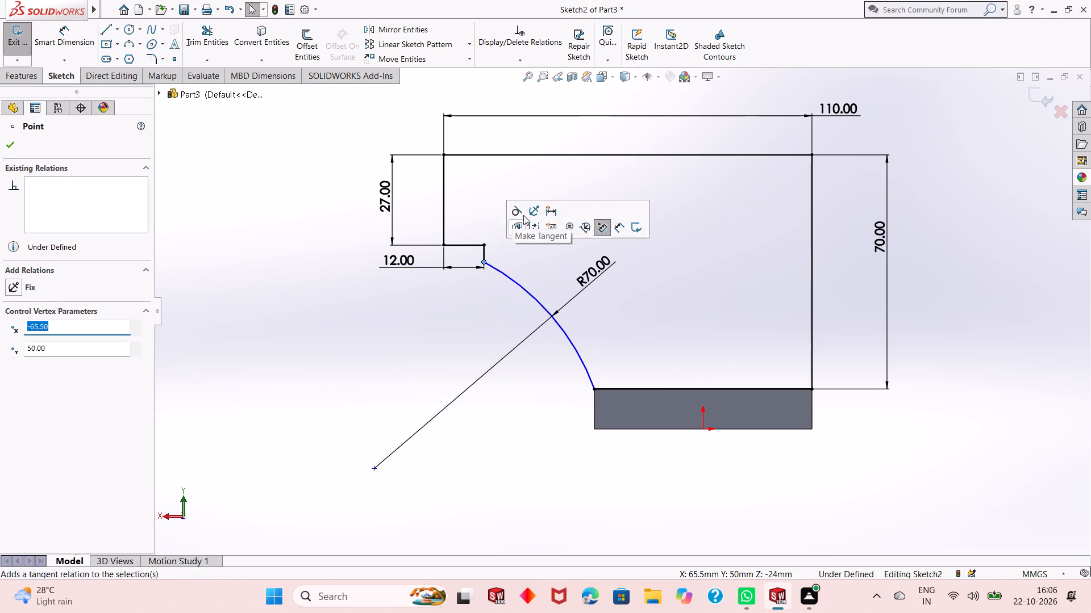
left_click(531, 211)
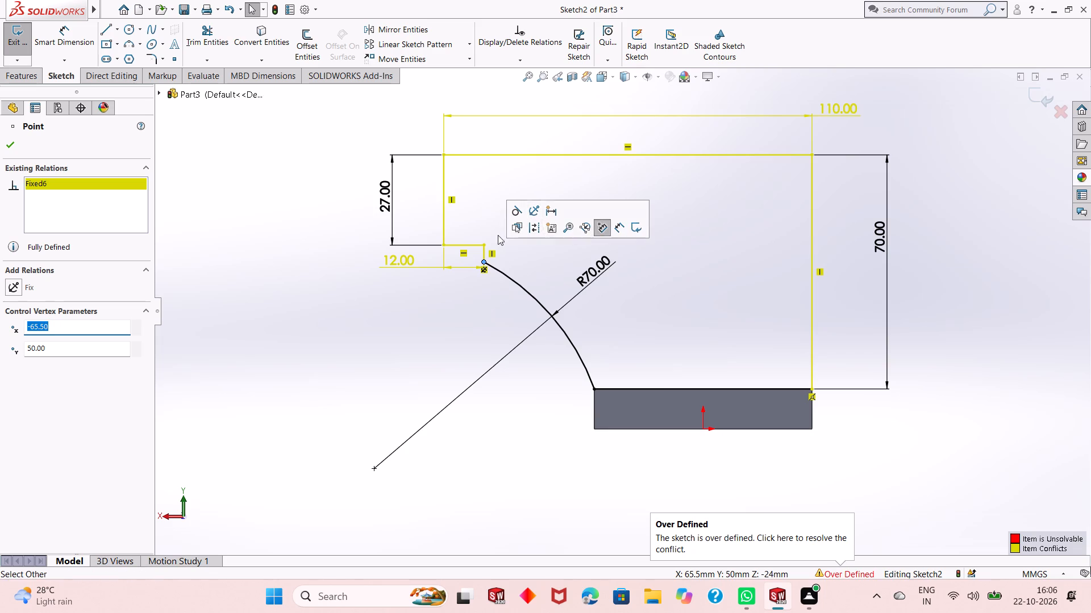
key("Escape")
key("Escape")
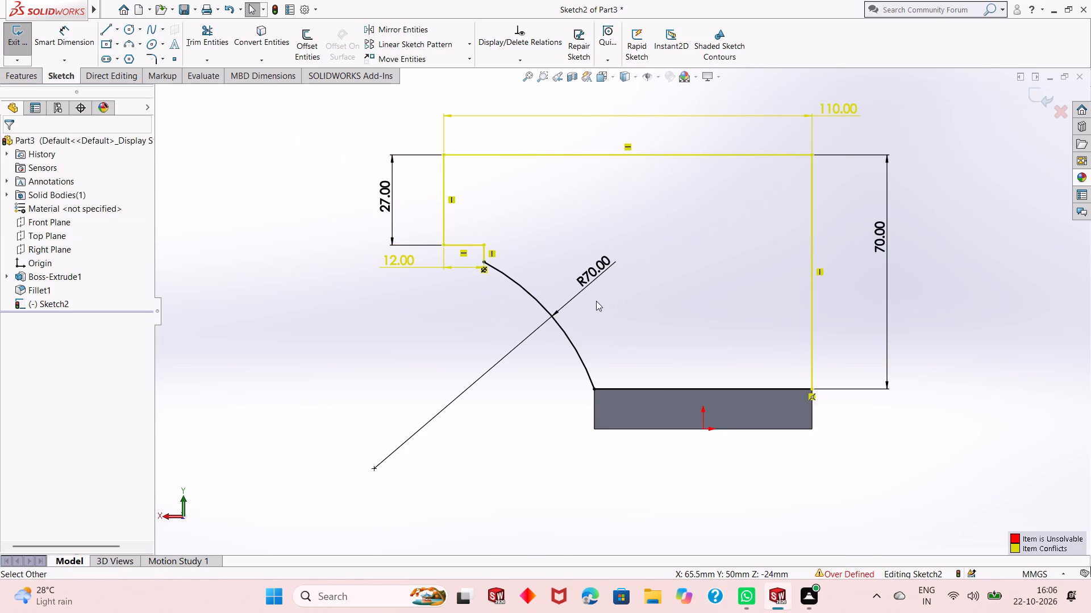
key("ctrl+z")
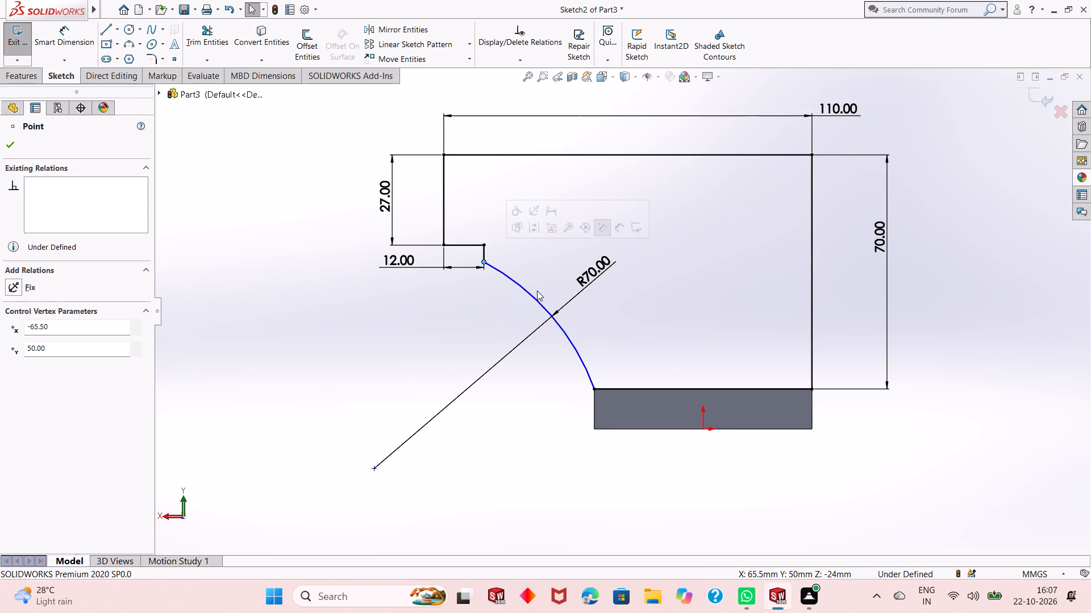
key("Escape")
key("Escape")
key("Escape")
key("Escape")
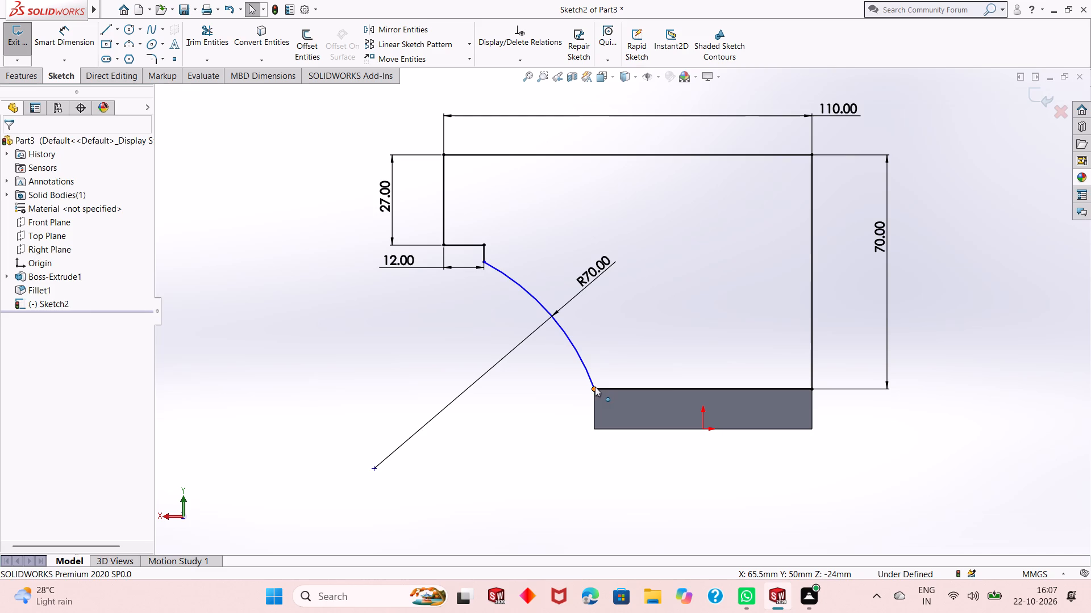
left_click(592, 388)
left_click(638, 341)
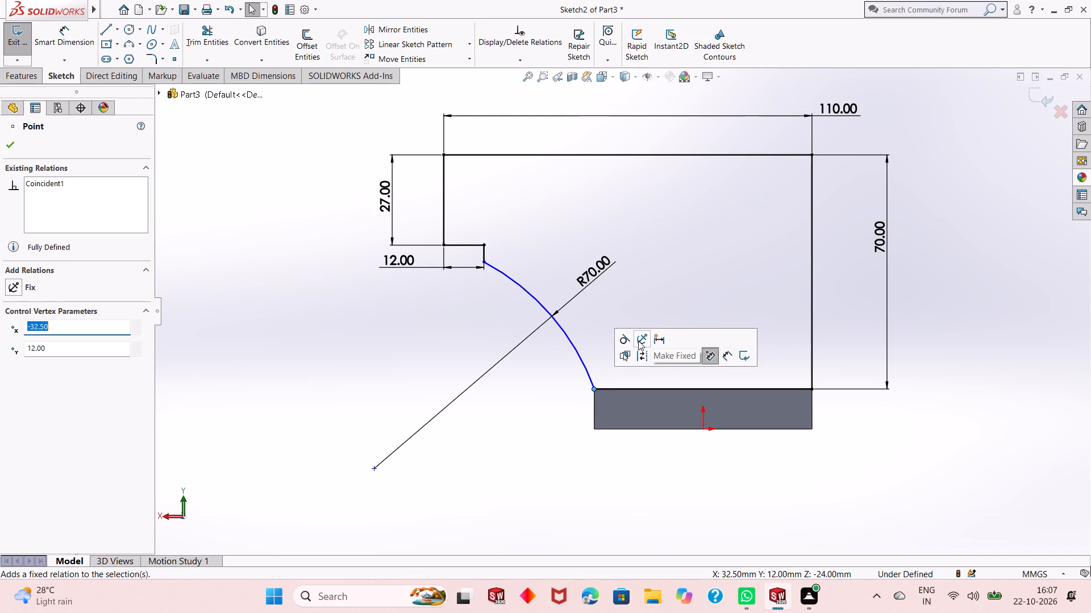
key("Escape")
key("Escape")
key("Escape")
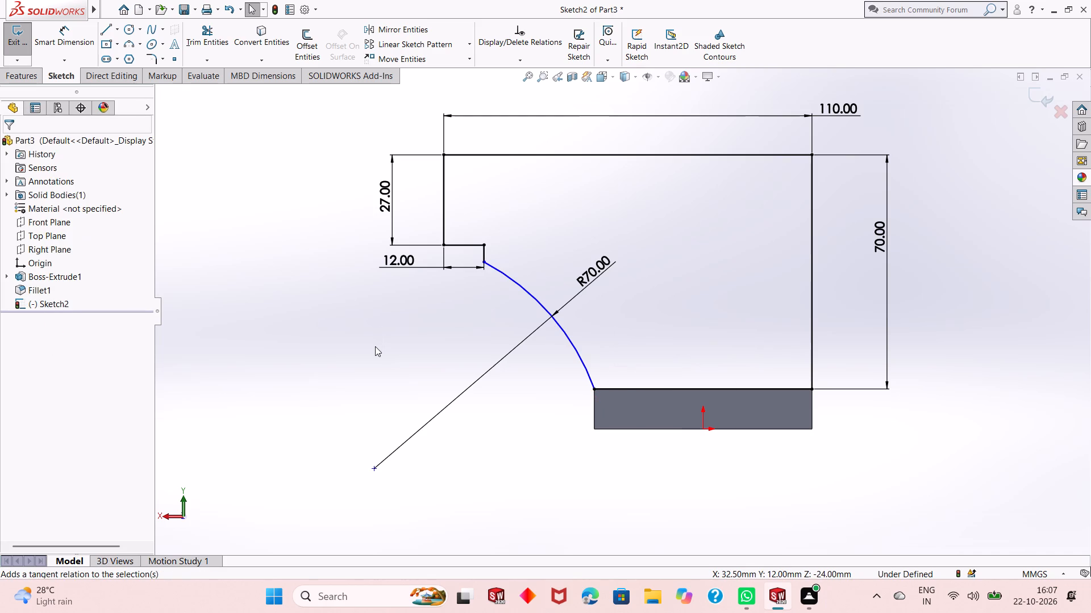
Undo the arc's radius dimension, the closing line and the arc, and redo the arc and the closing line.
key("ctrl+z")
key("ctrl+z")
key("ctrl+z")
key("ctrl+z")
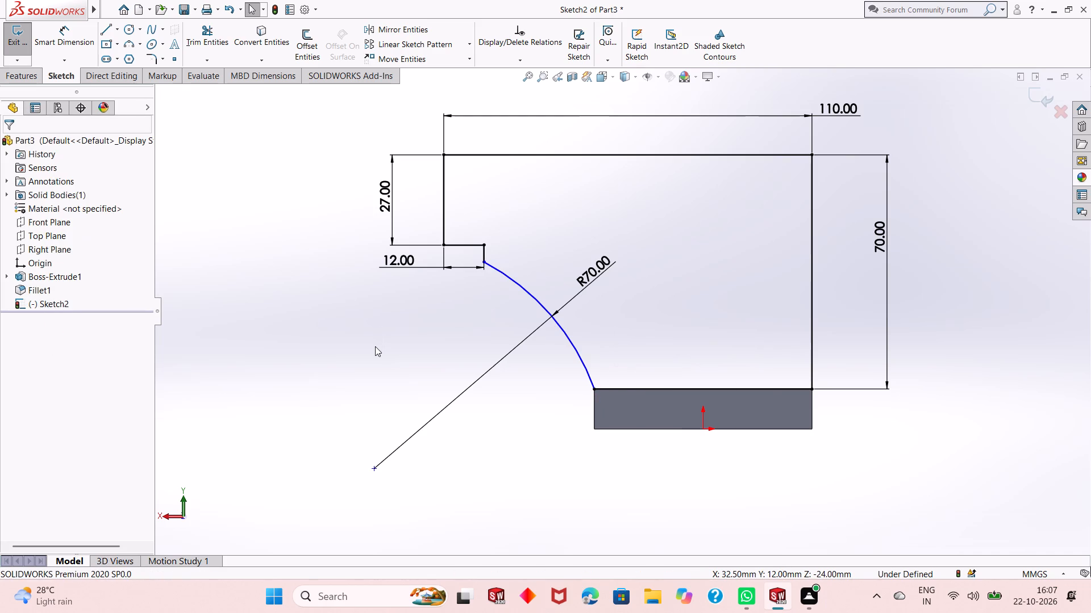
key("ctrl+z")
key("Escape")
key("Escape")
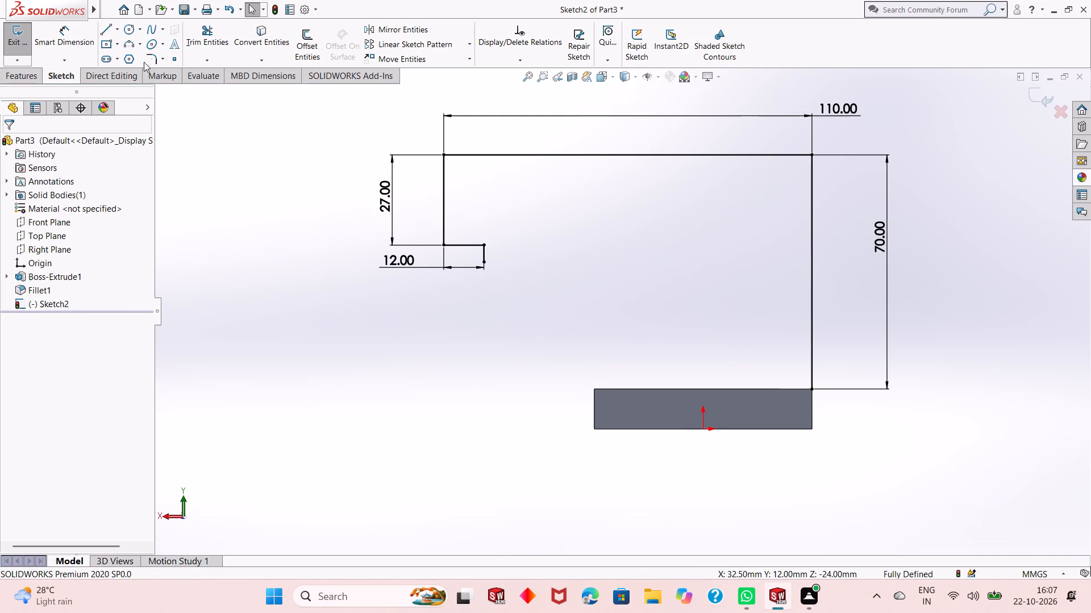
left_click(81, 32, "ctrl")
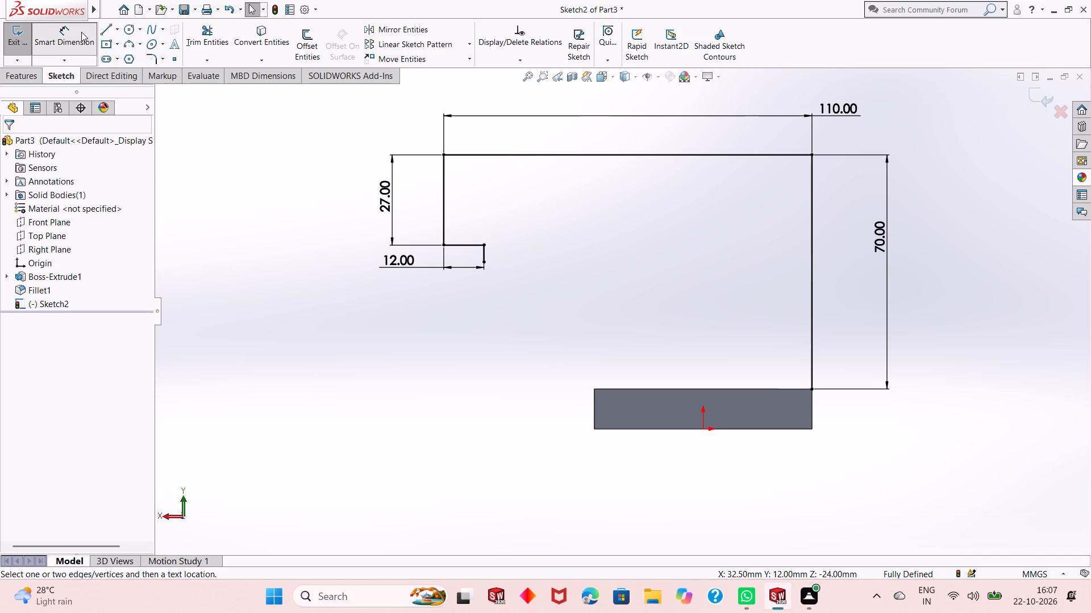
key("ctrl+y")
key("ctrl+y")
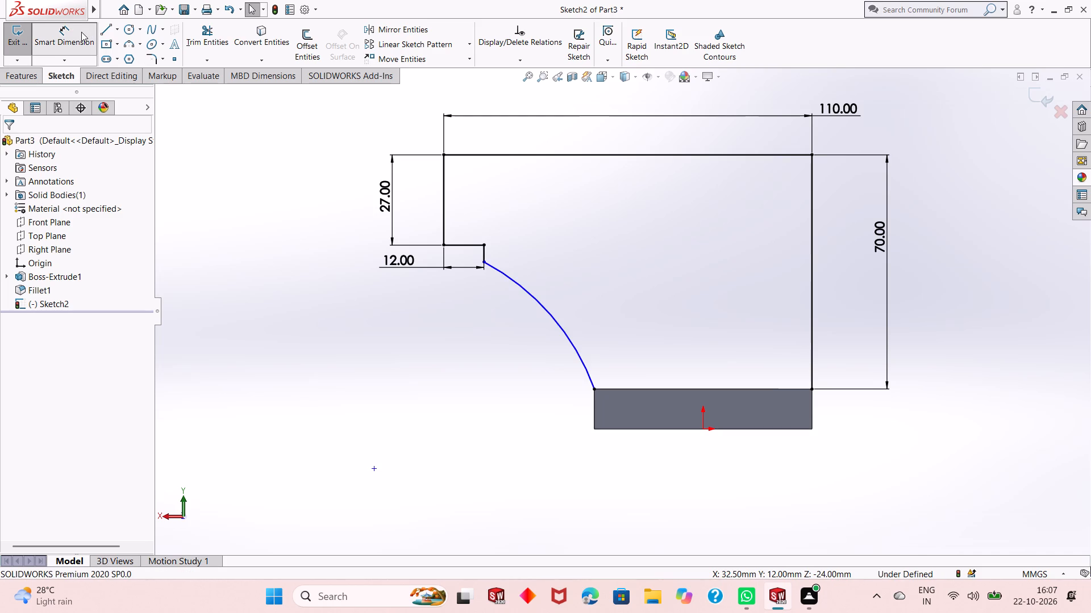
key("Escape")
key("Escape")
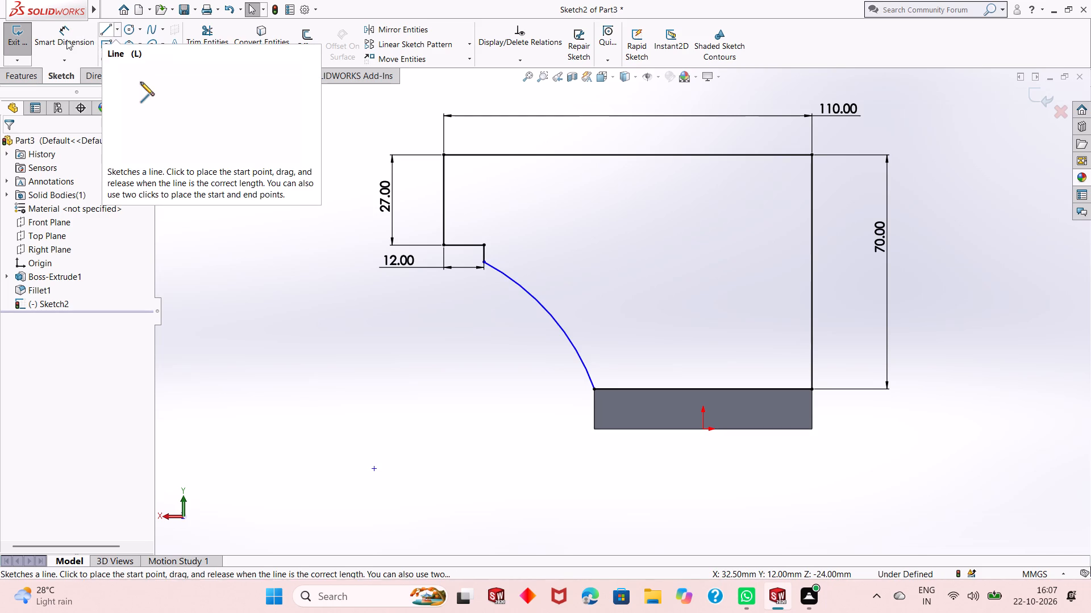
Dimension the profile's arc with a 70 mm radius.
left_click(66, 40)
left_click(535, 299)
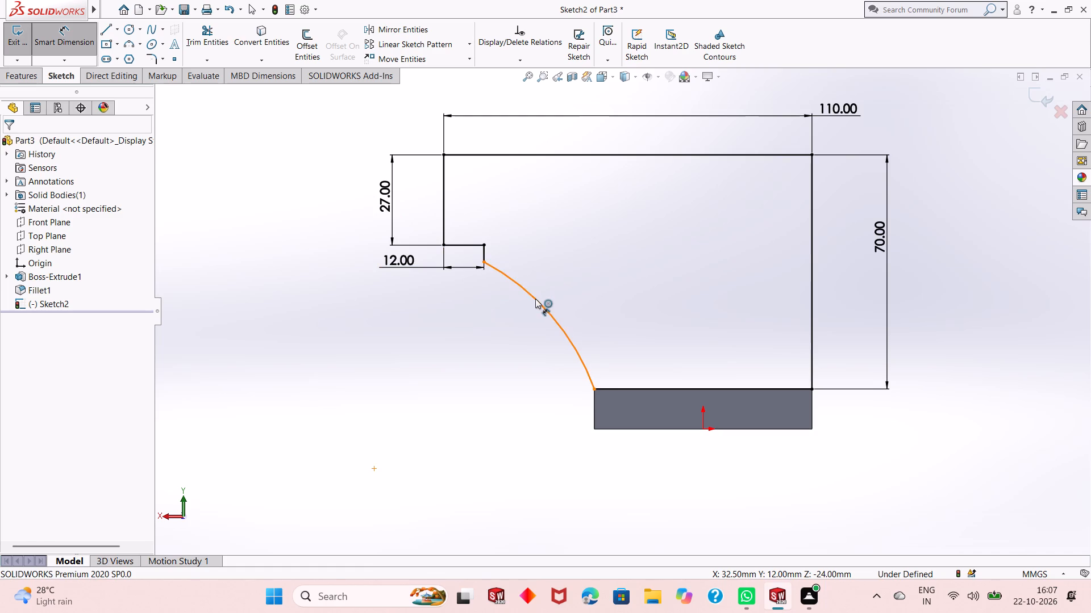
left_click(568, 292)
left_click(519, 275)
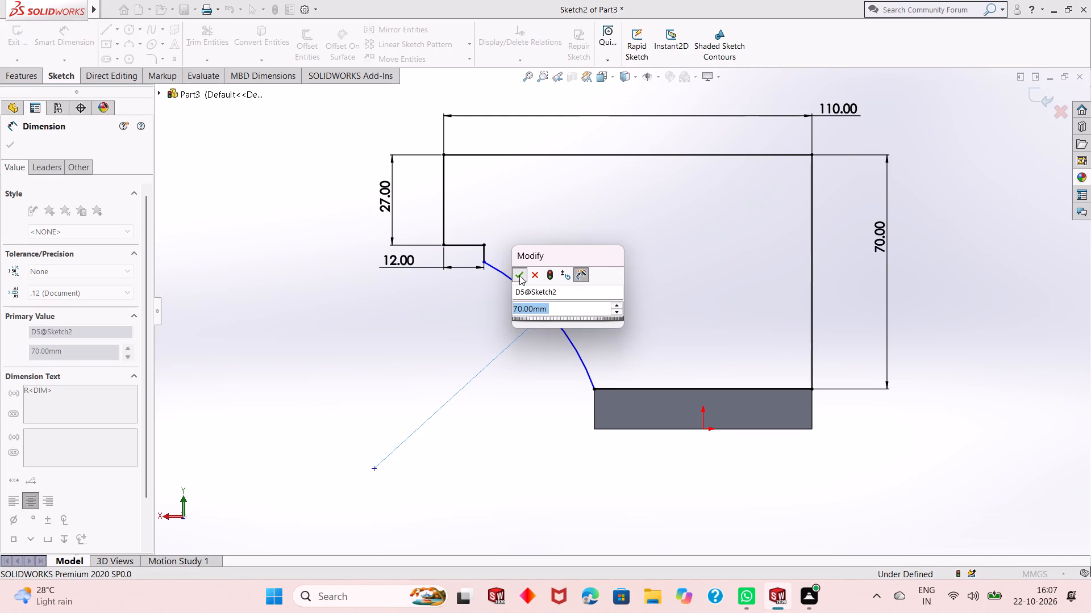
Dimension the short vertical line above the arc at 5 mm.
left_click(485, 251)
left_click(515, 256)
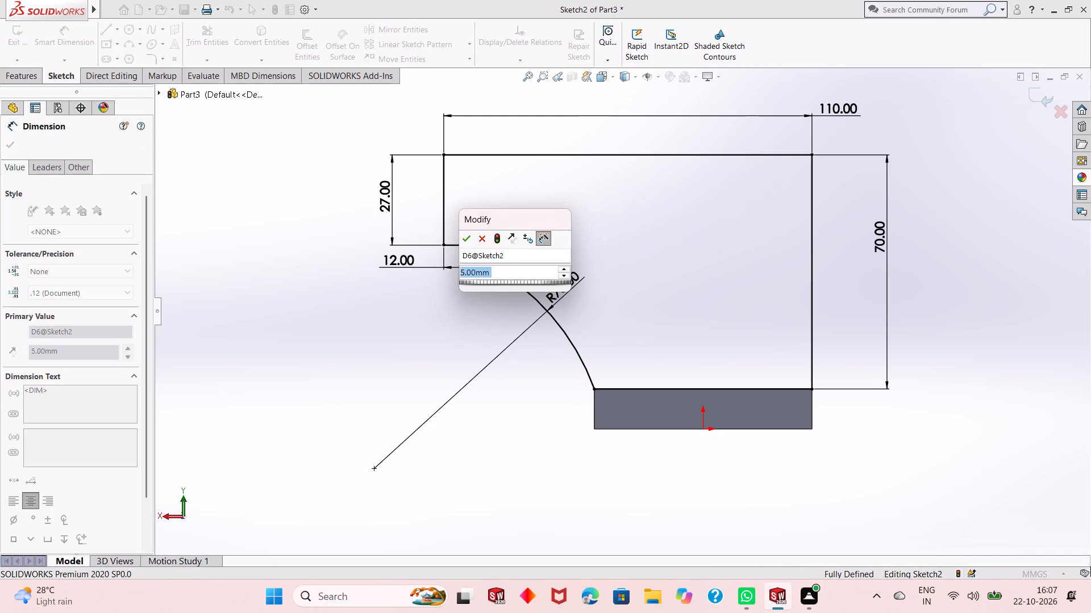
left_click(463, 242)
right_click(343, 238)
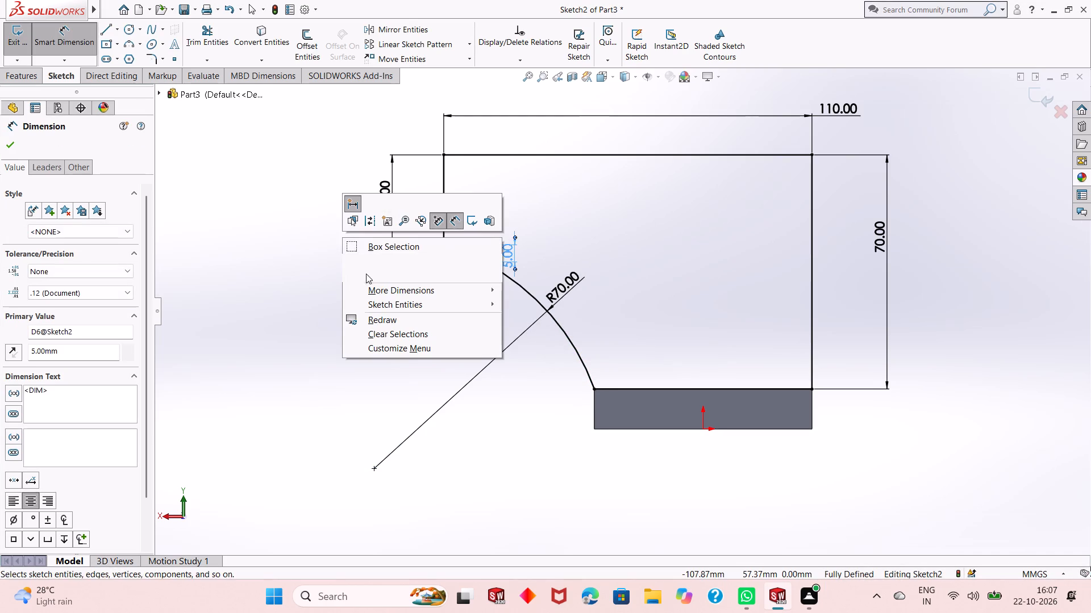
left_click(366, 276)
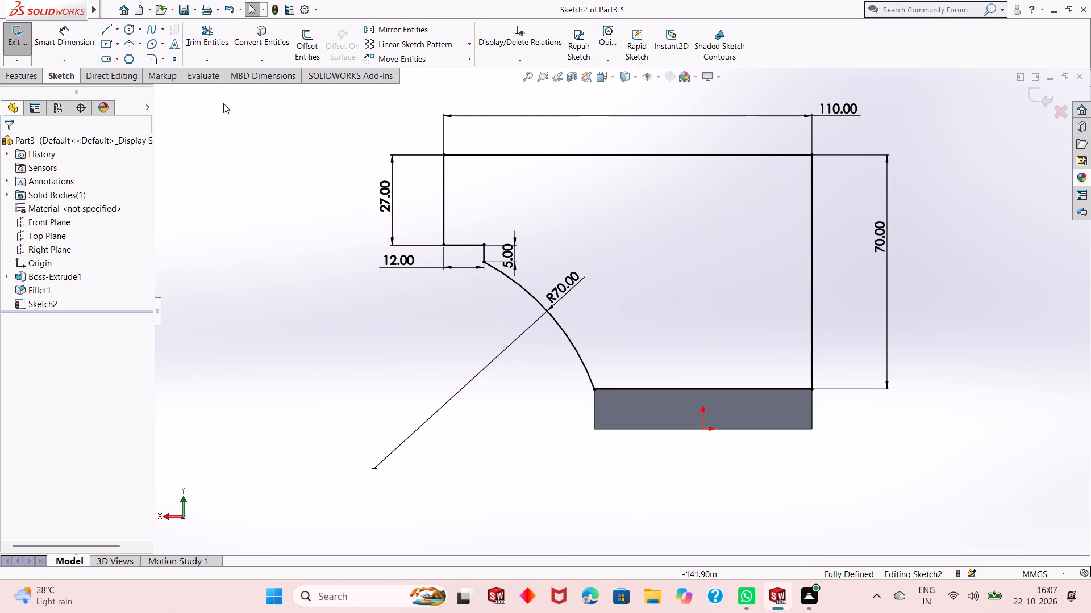
Extrude the closed profile as a 12 mm blind boss, reversing the direction so the arm stands over the block.
left_click(10, 77)
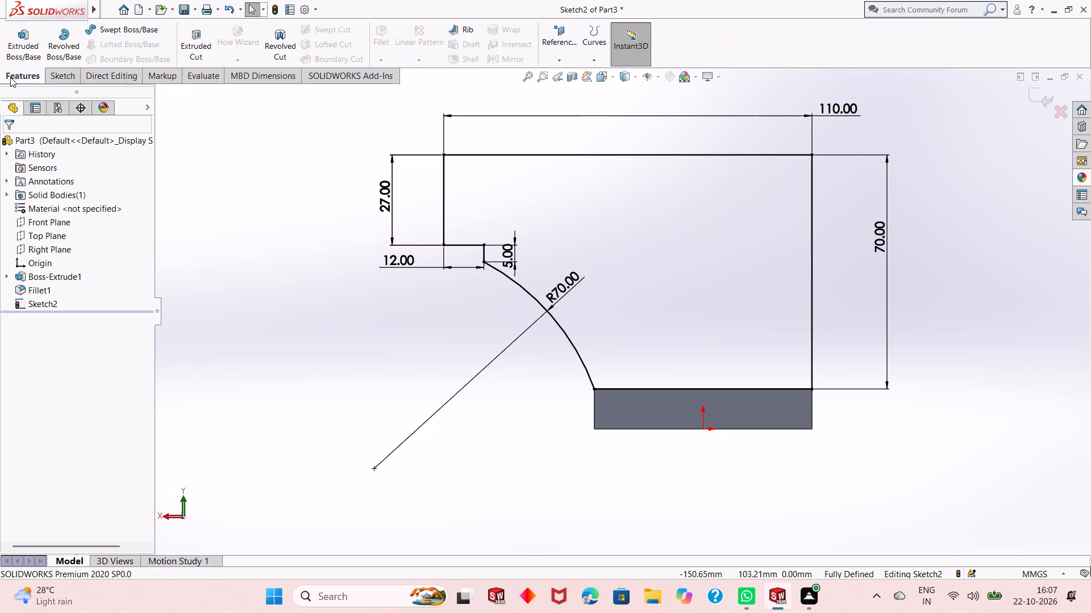
left_click(33, 61)
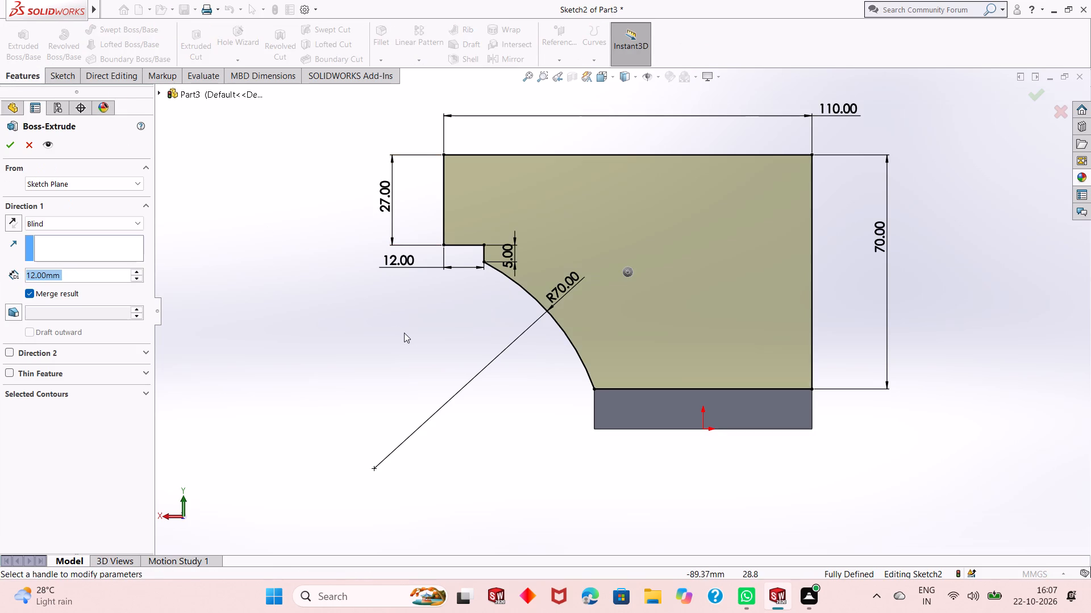
middle_click_drag(415, 334, 547, 347)
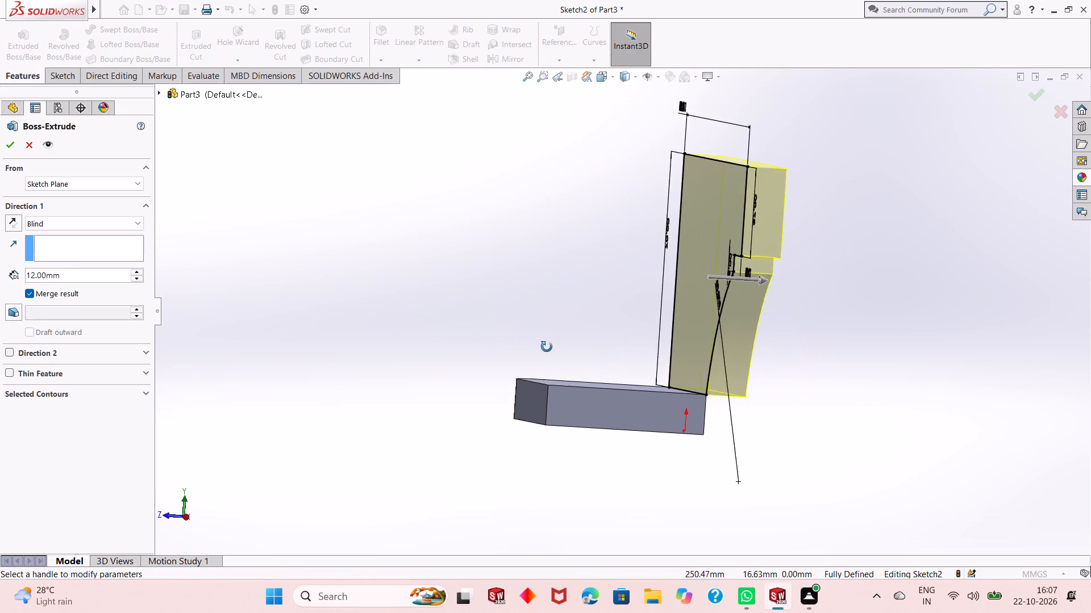
middle_click_drag(547, 347, 535, 389)
scroll(631, 308, "down", 1)
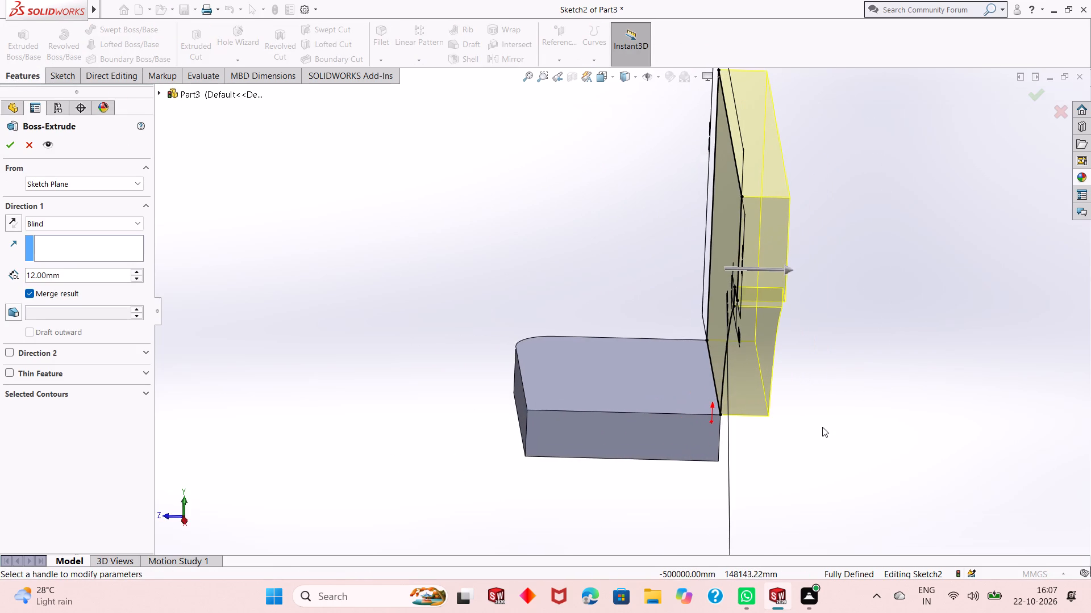
middle_click_drag(822, 425, 844, 391)
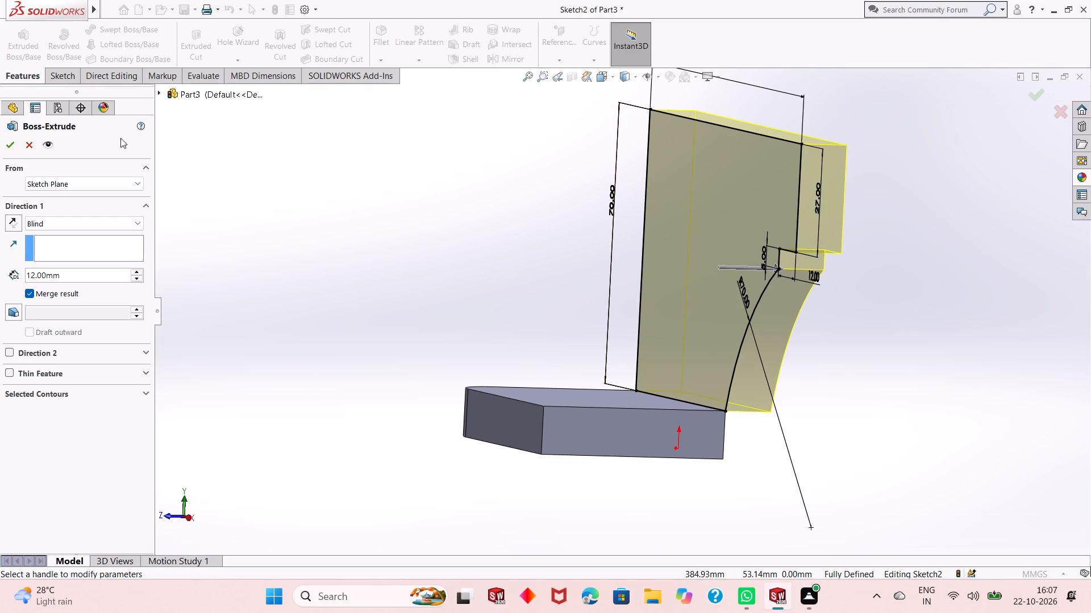
left_click(9, 224)
double_click(69, 272)
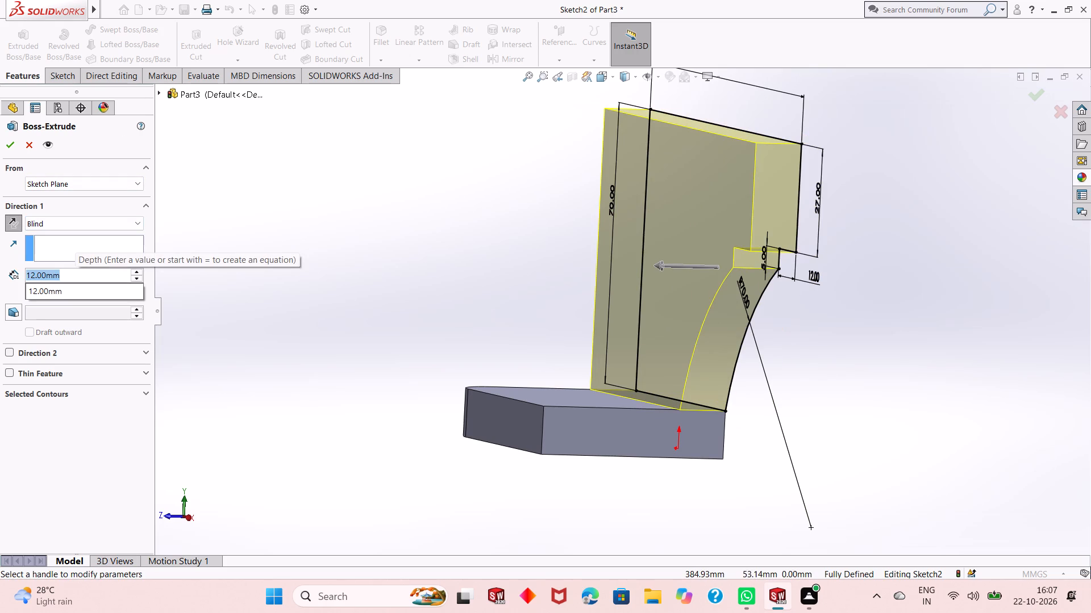
type("12")
key("Return")
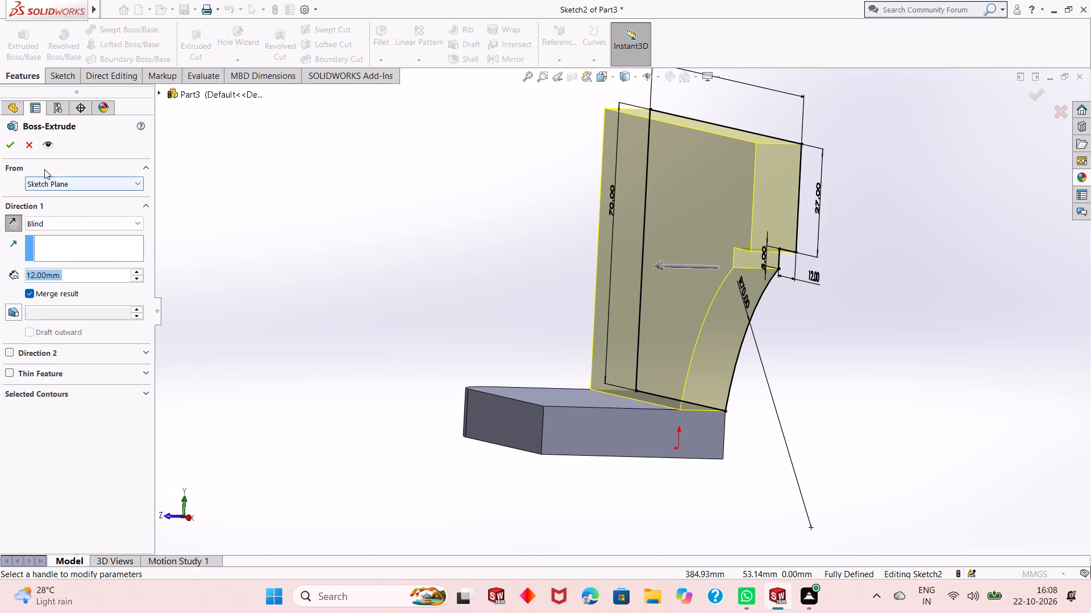
left_click(9, 140)
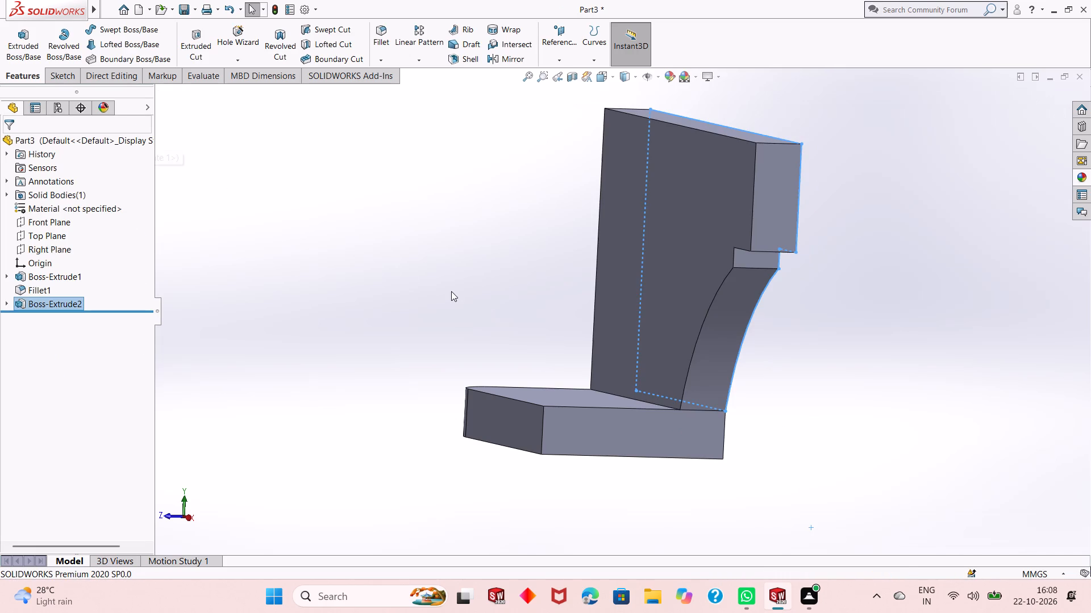
Examine the extruded arm from several angles, including its stepped end and curved edge.
left_click(451, 291)
scroll(659, 293, "up", 2)
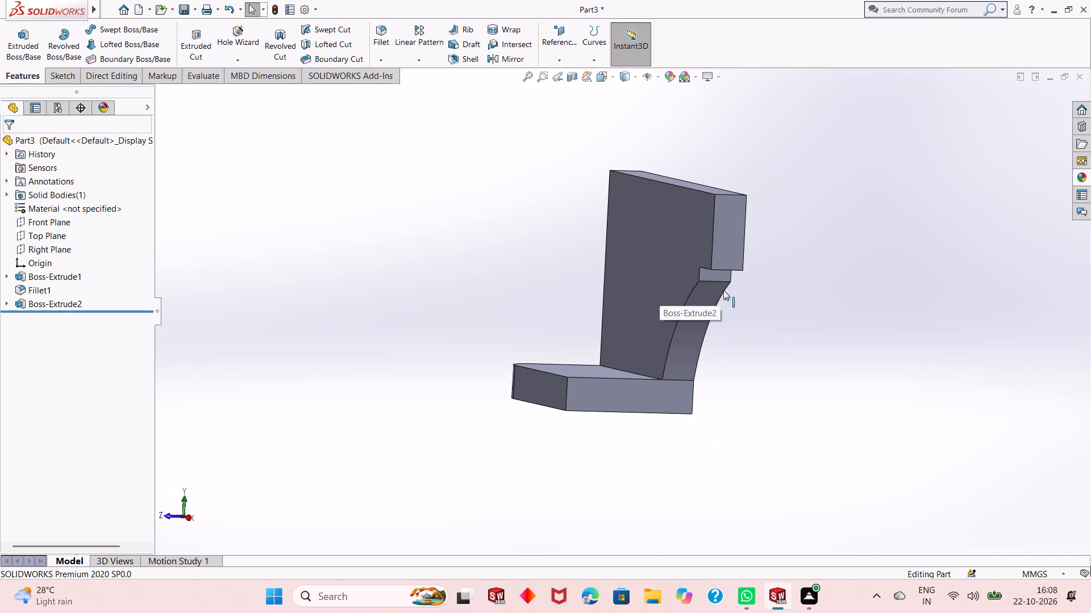
middle_click_drag(744, 331, 809, 291)
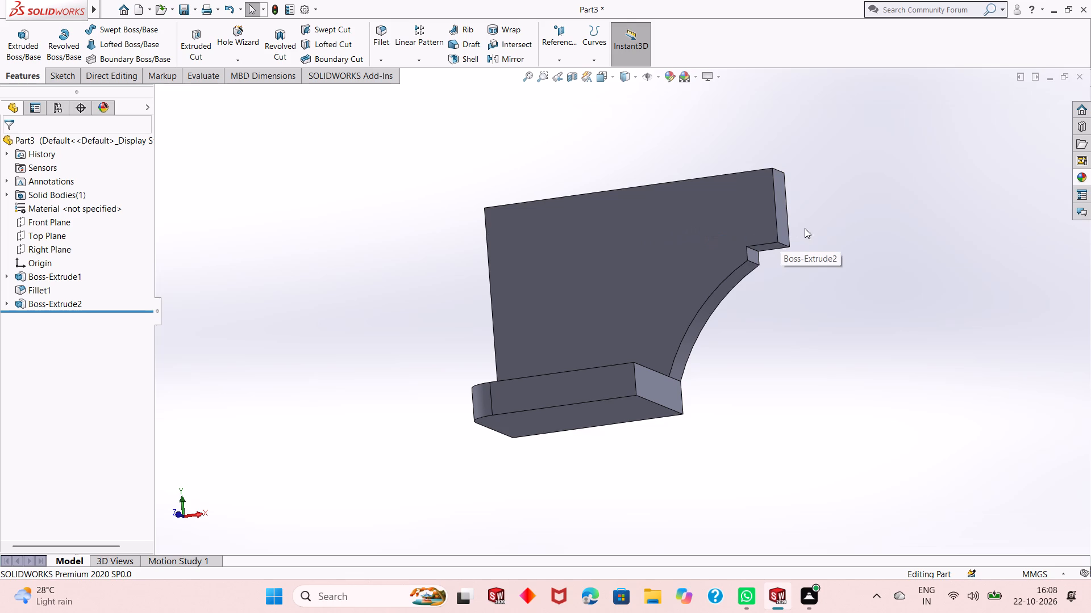
middle_click_drag(812, 274, 816, 267)
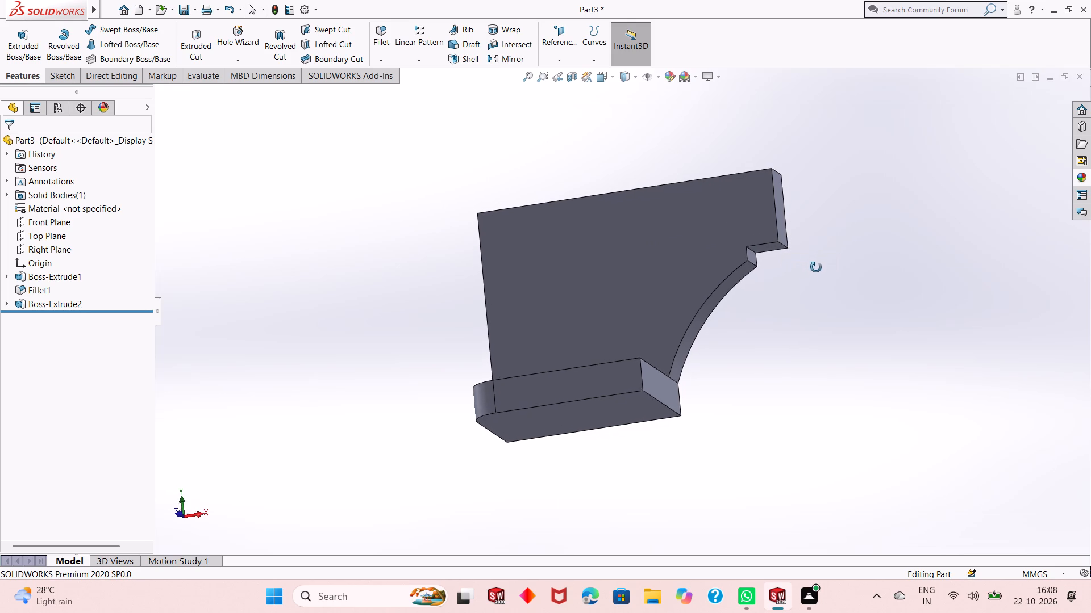
middle_click_drag(816, 267, 804, 301)
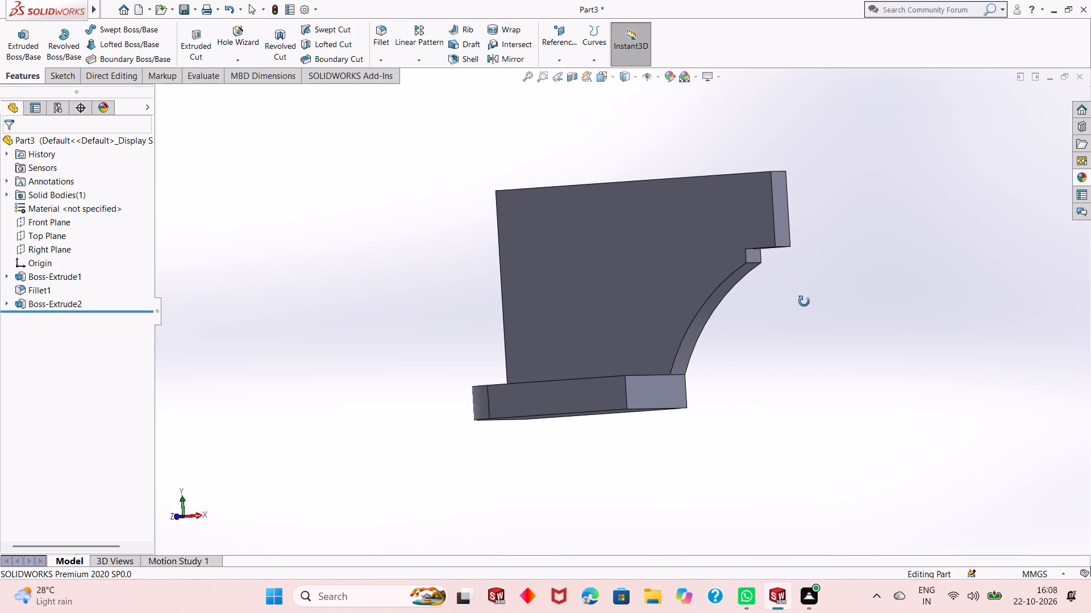
middle_click_drag(804, 301, 803, 299)
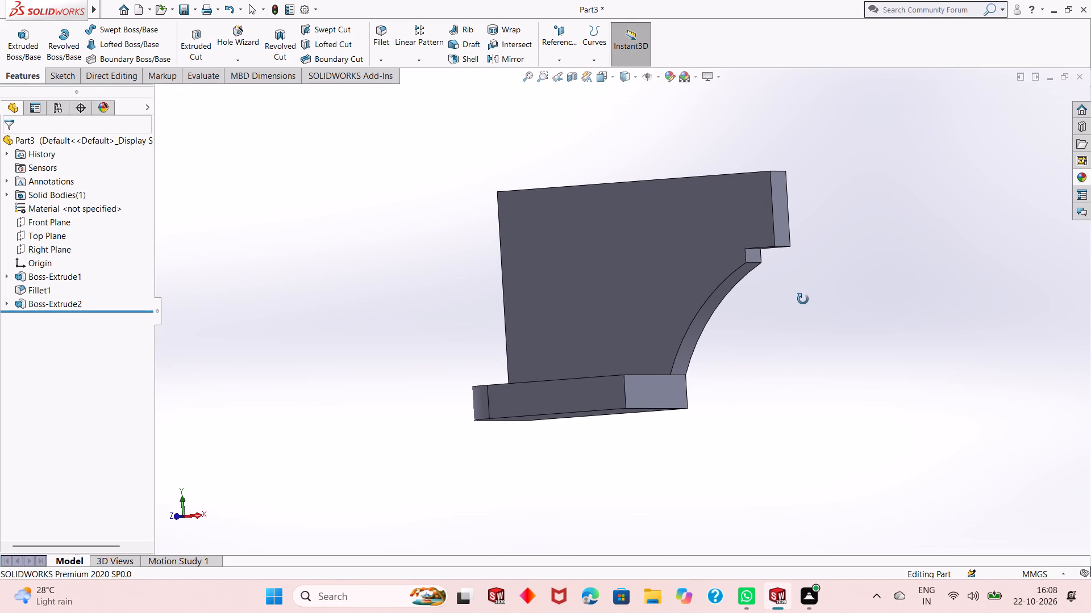
middle_click_drag(803, 299, 802, 299)
scroll(731, 212, "down", 3)
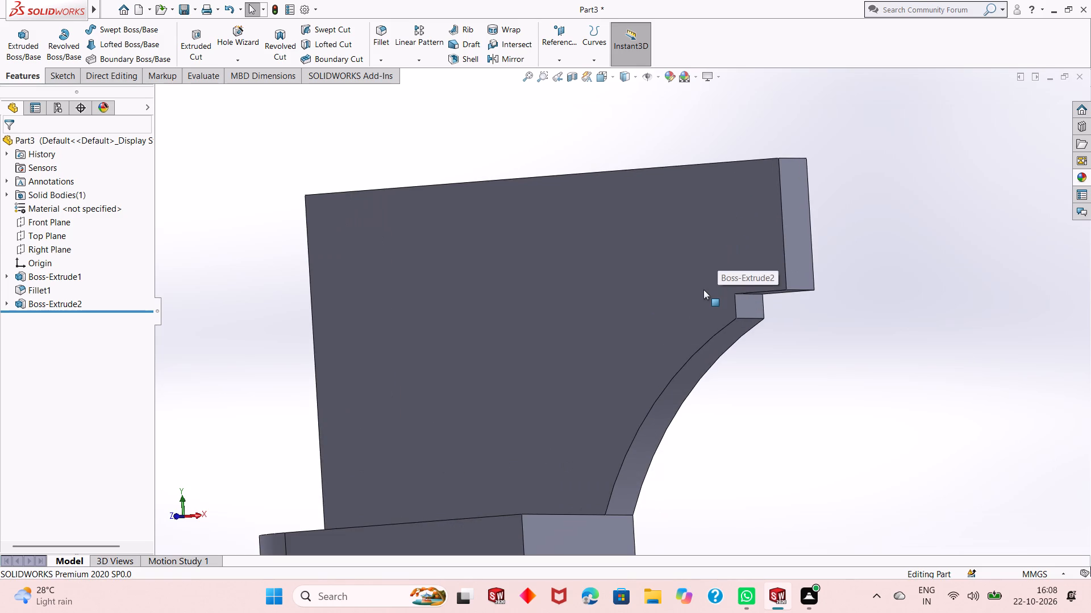
Examine the arm's stepped end, curved edge and joint with the base block from several angles.
scroll(702, 290, "down", 1)
scroll(705, 294, "up", 4)
middle_click_drag(741, 339, 757, 324)
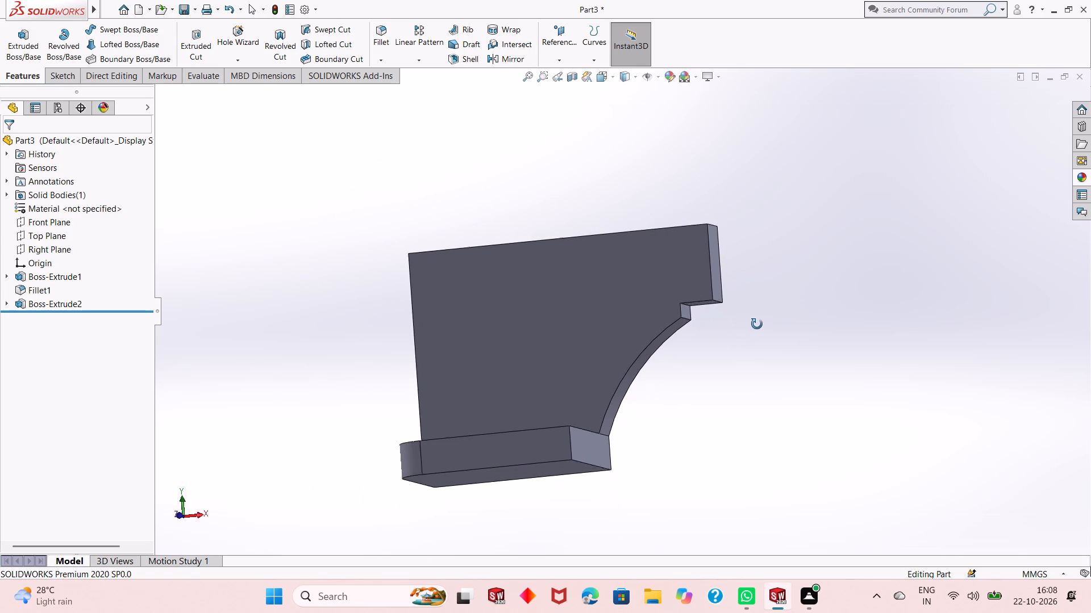
middle_click_drag(757, 324, 769, 364)
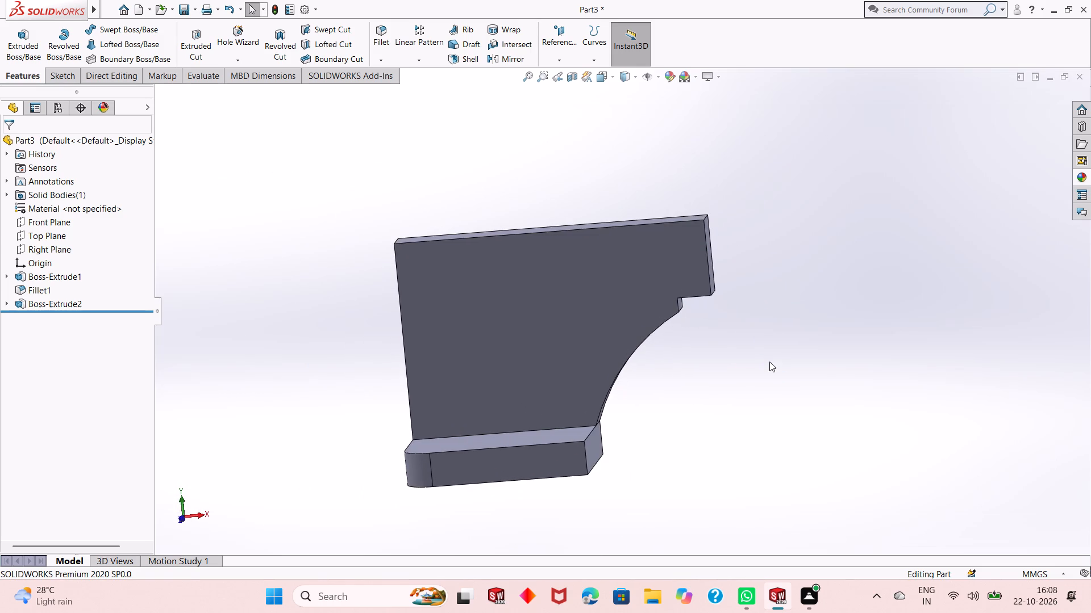
middle_click_drag(747, 351, 751, 340)
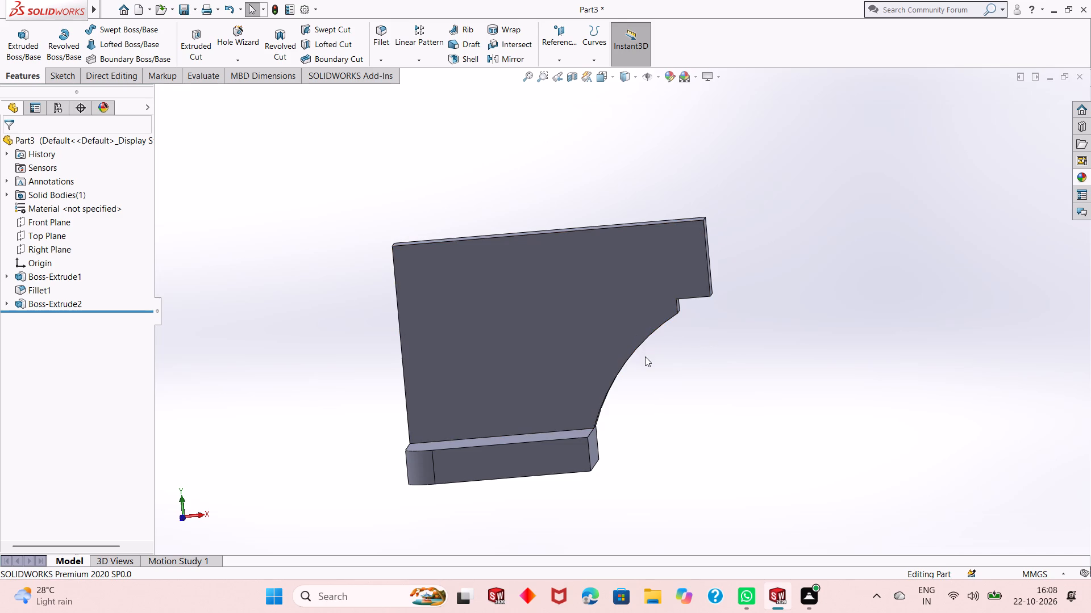
middle_click_drag(646, 358, 659, 363)
middle_click_drag(659, 363, 640, 351)
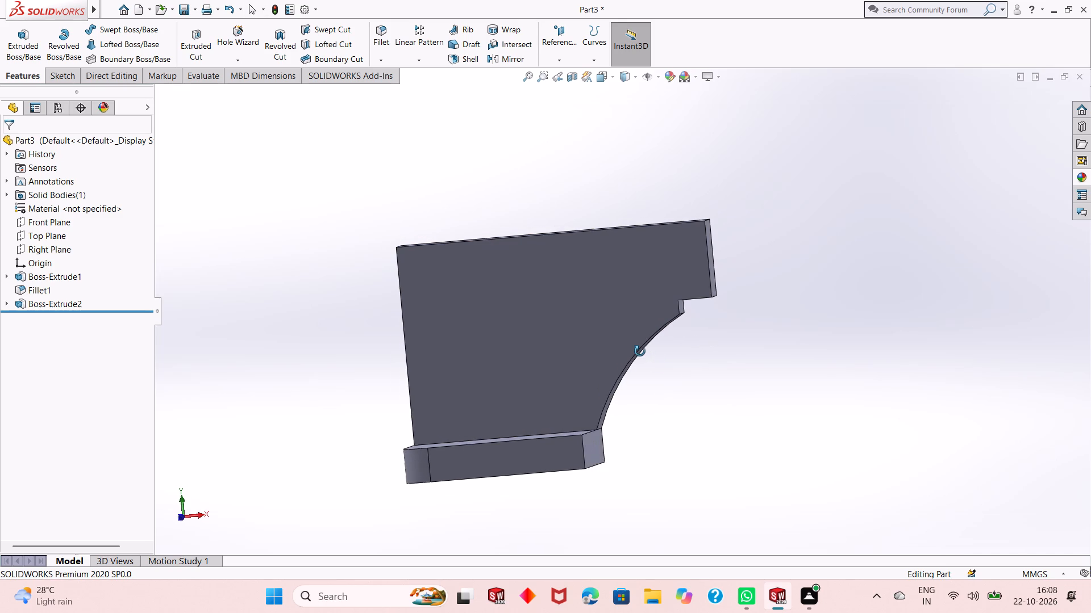
middle_click_drag(640, 351, 644, 358)
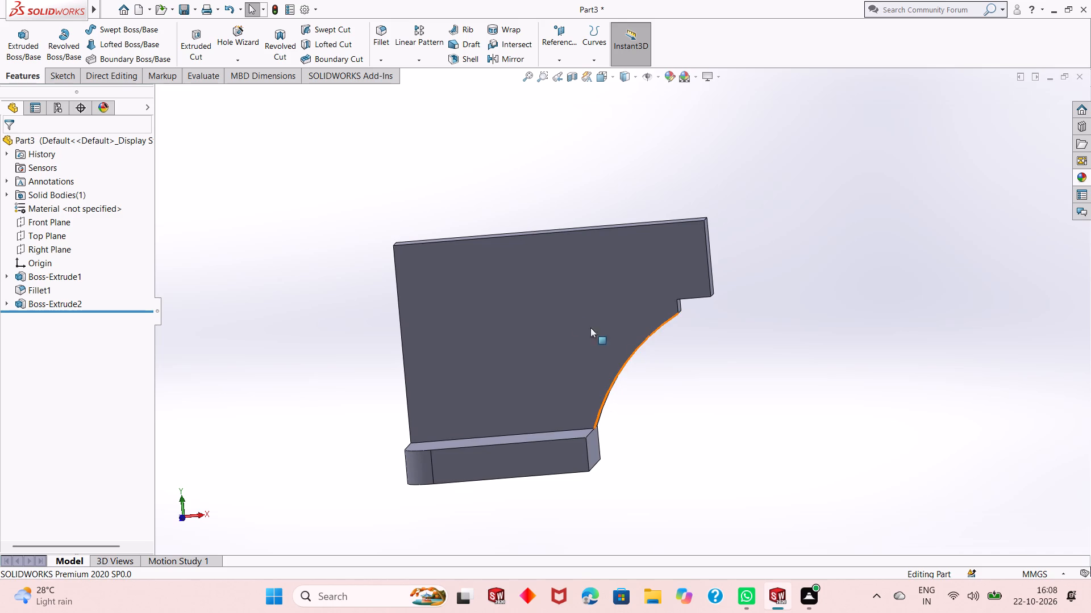
scroll(740, 400, "up", 2)
scroll(593, 291, "down", 1)
middle_click_drag(603, 320, 614, 328)
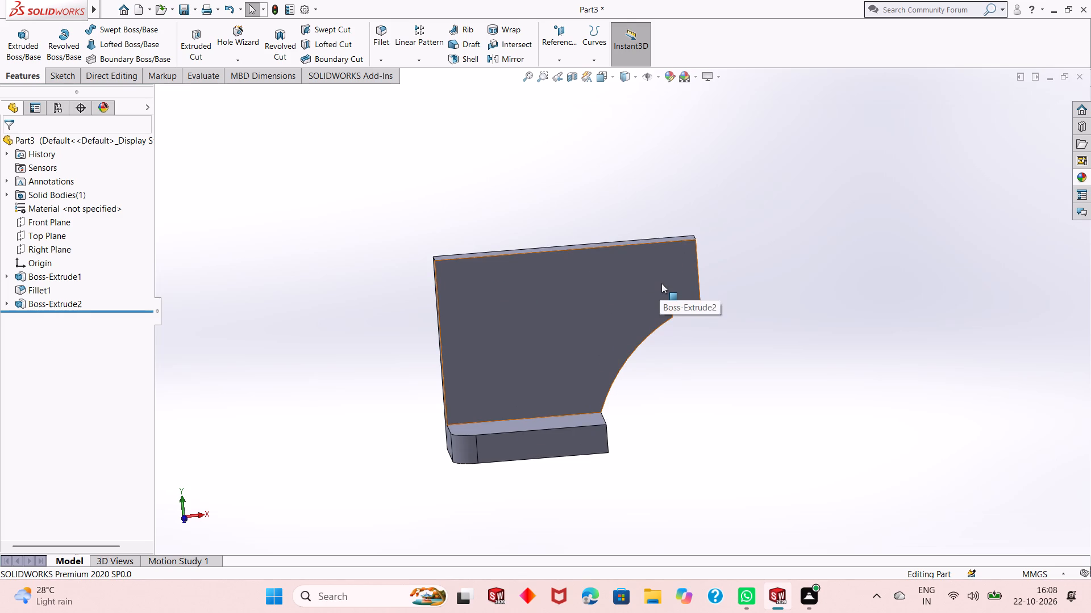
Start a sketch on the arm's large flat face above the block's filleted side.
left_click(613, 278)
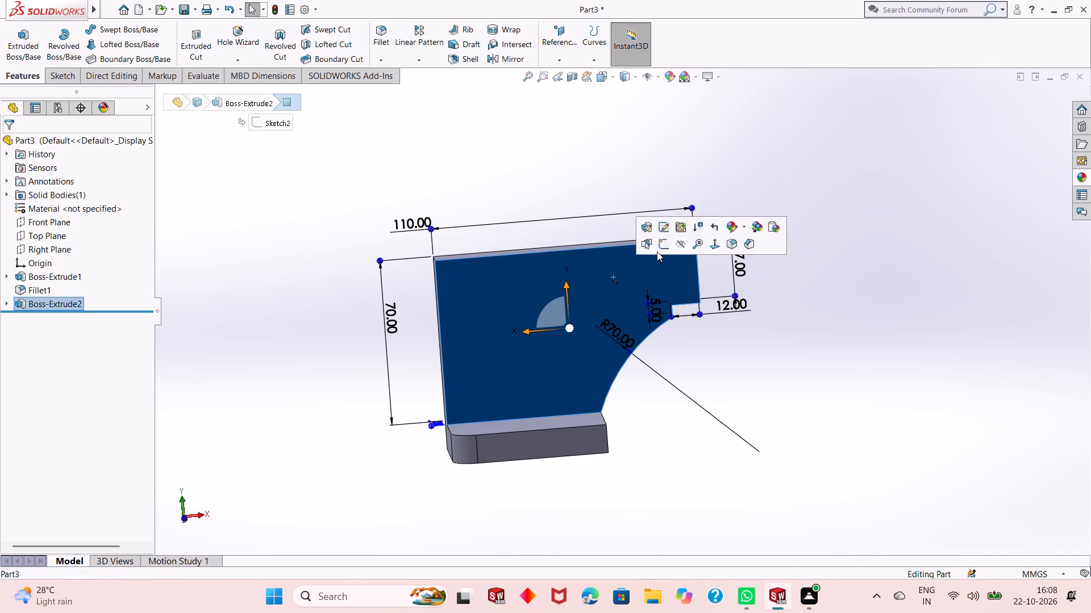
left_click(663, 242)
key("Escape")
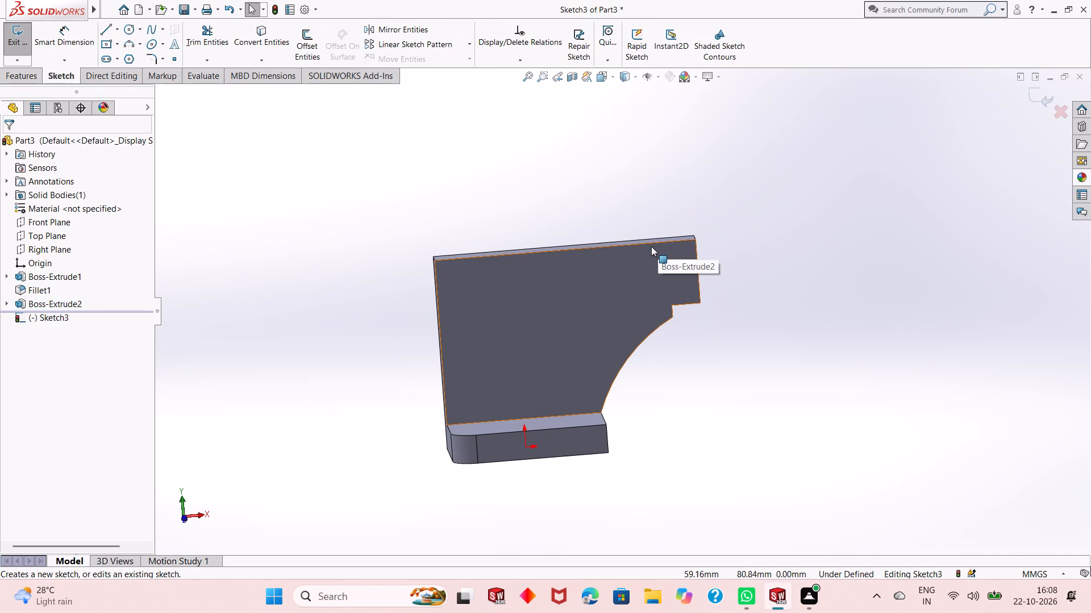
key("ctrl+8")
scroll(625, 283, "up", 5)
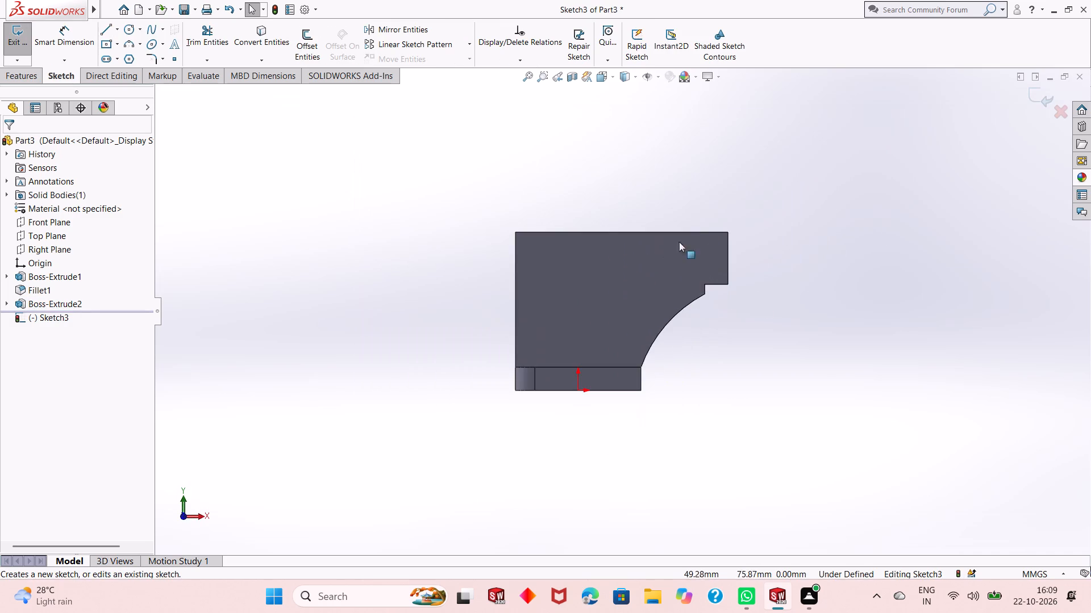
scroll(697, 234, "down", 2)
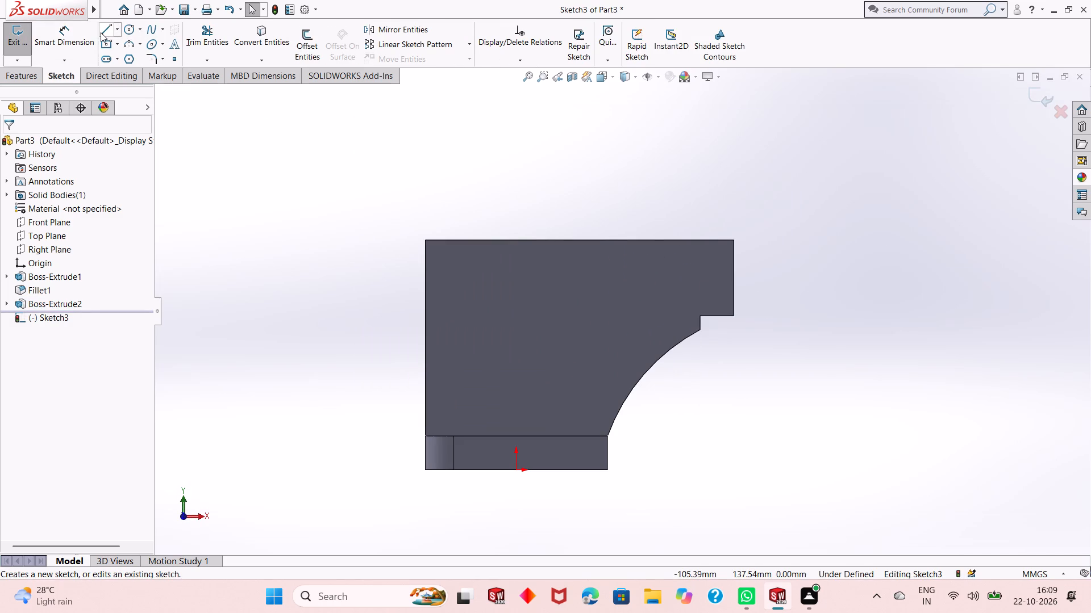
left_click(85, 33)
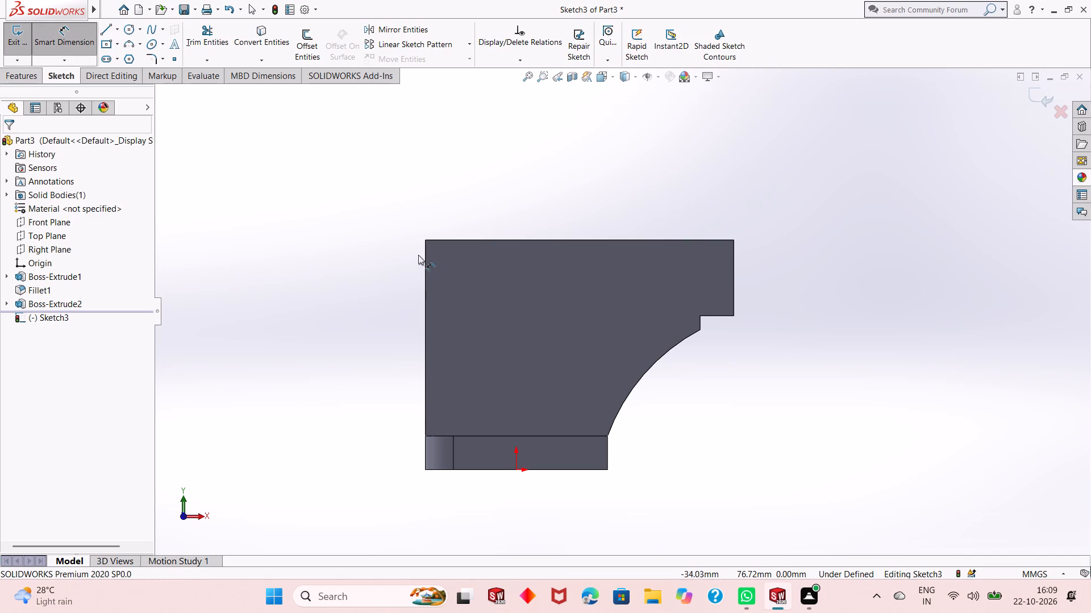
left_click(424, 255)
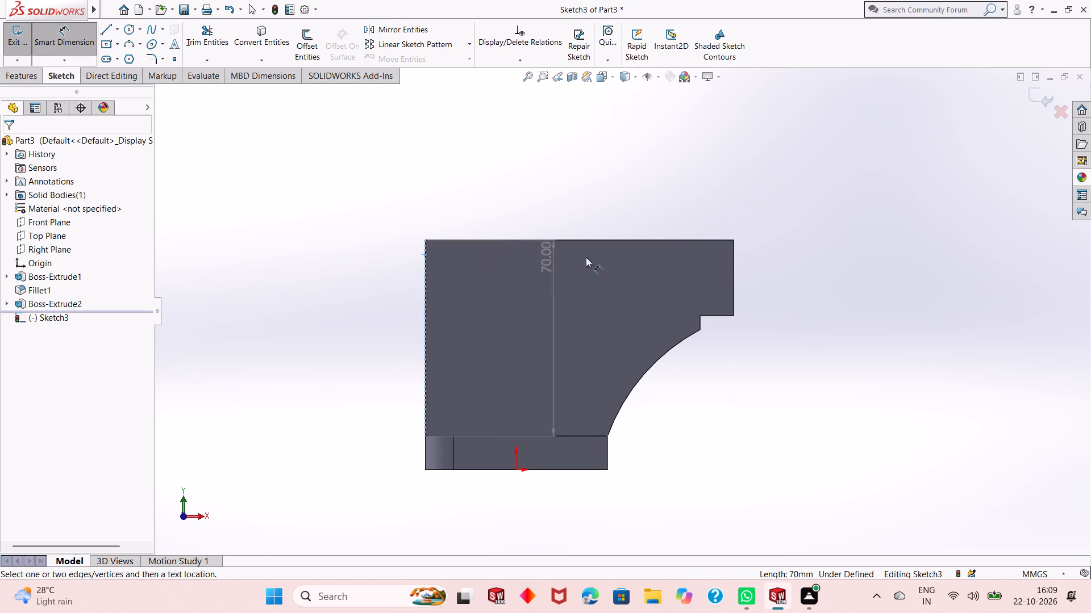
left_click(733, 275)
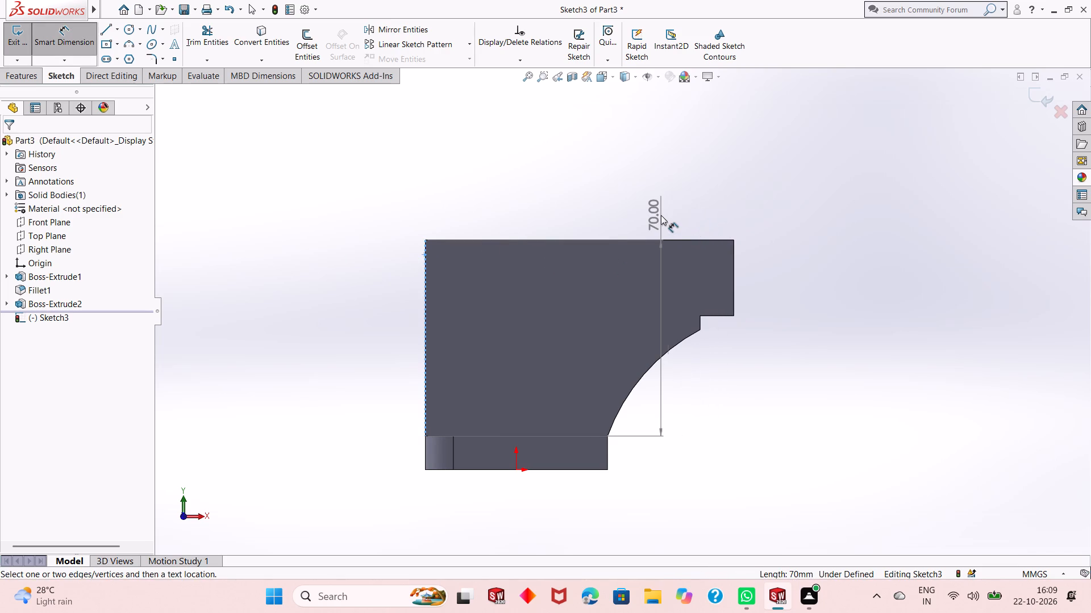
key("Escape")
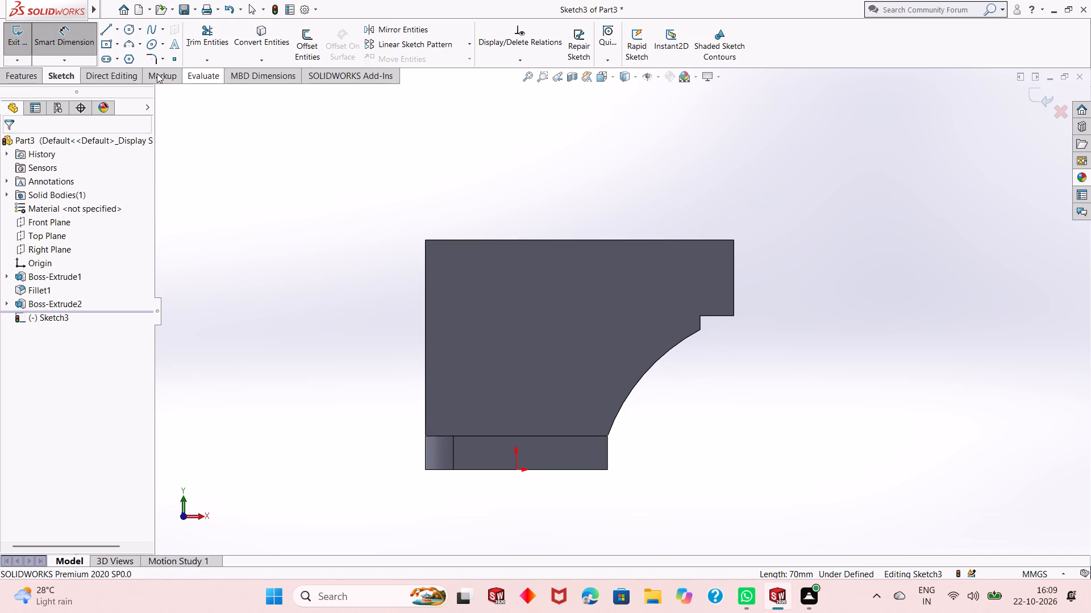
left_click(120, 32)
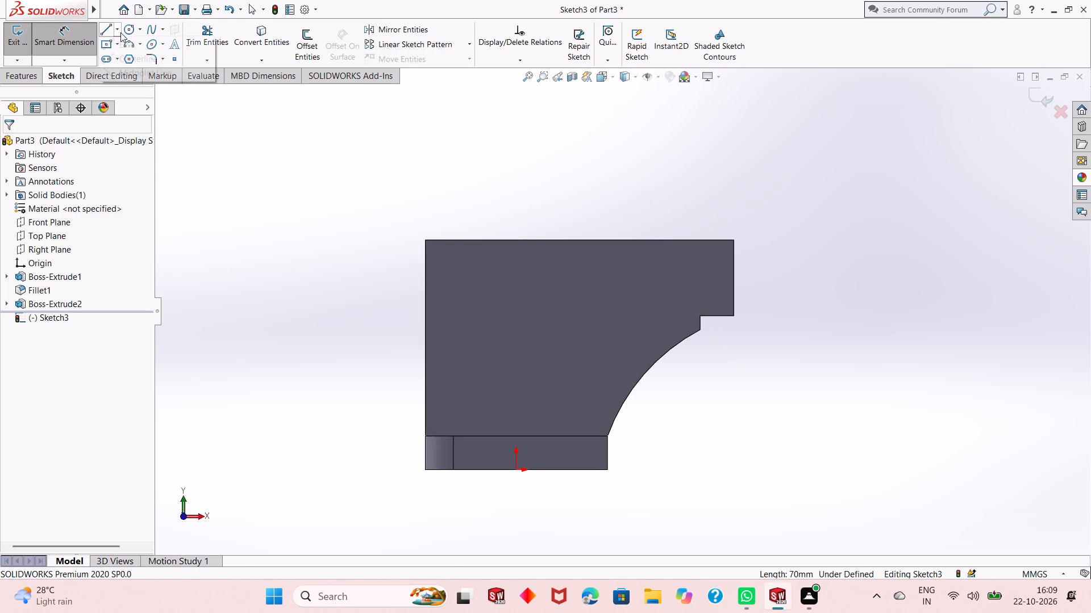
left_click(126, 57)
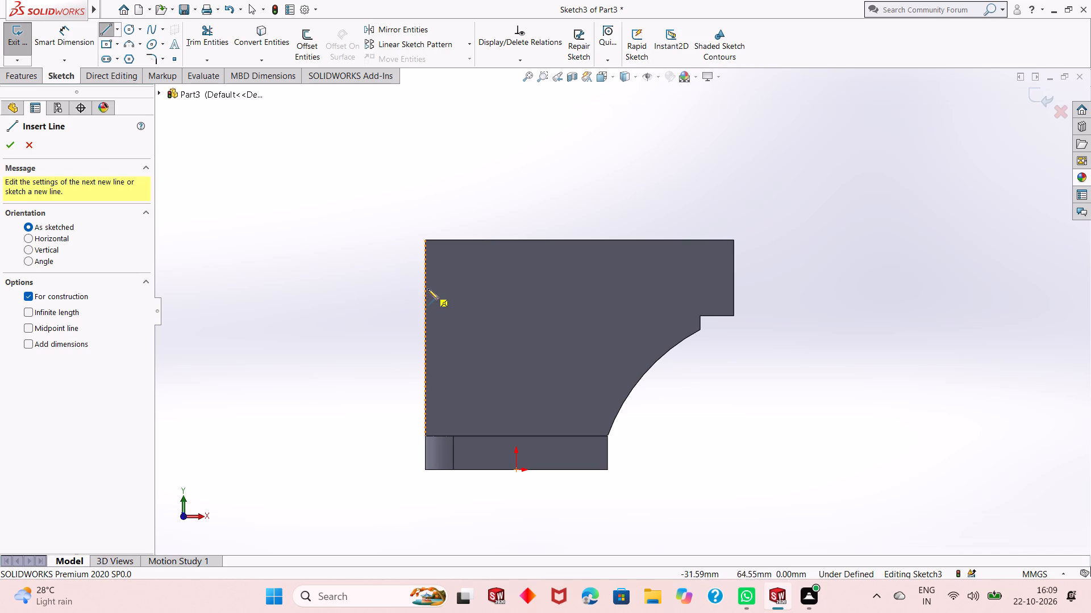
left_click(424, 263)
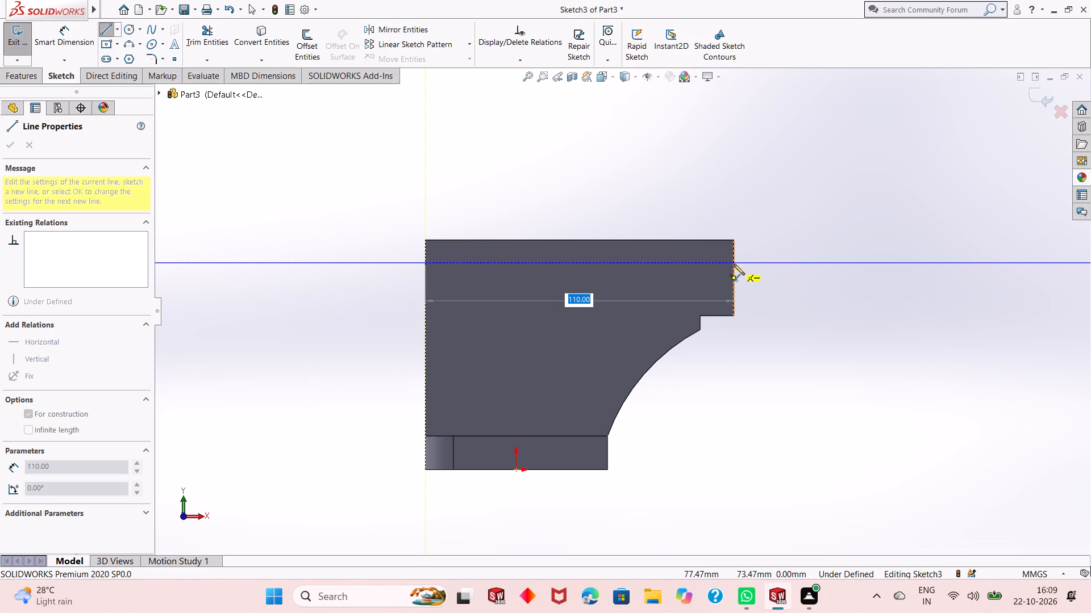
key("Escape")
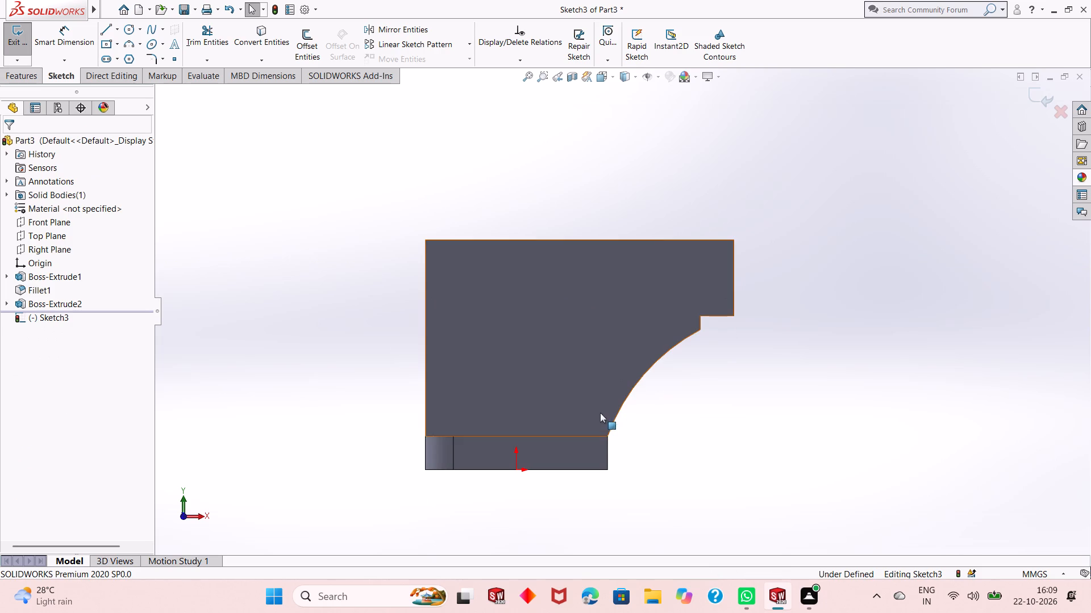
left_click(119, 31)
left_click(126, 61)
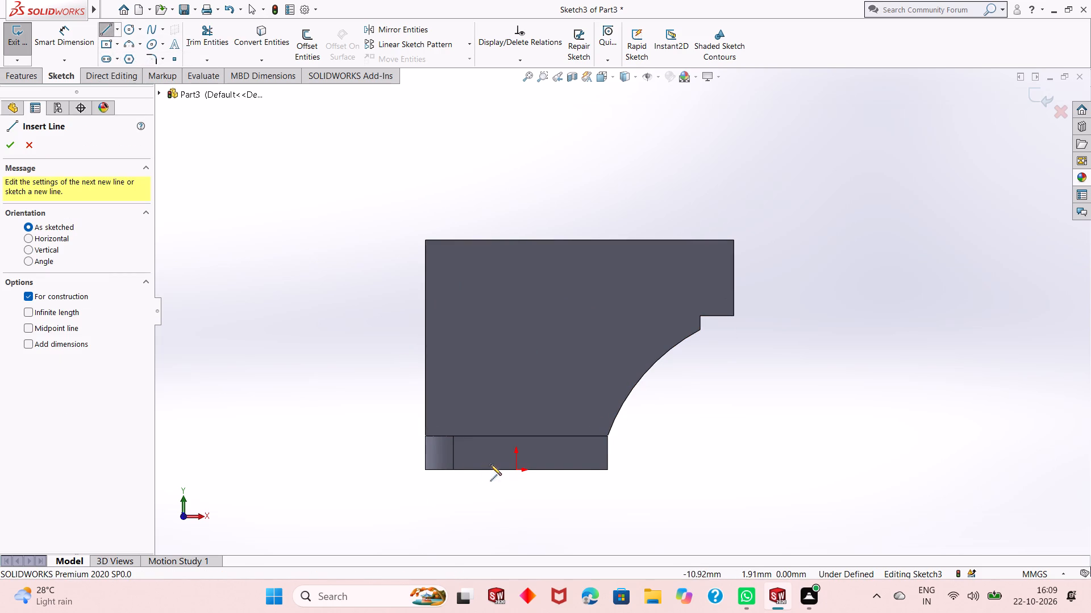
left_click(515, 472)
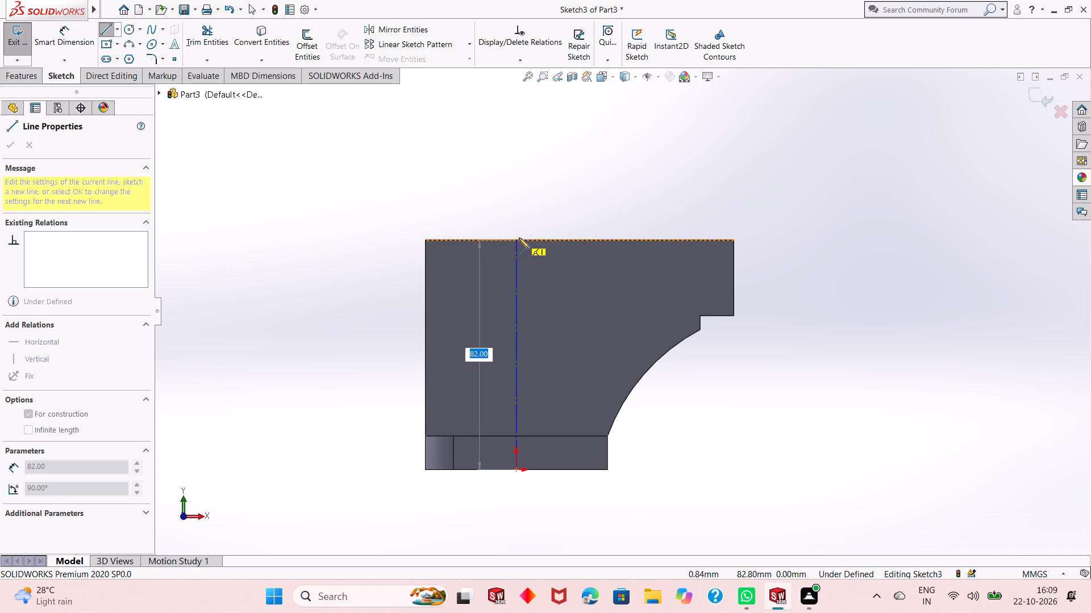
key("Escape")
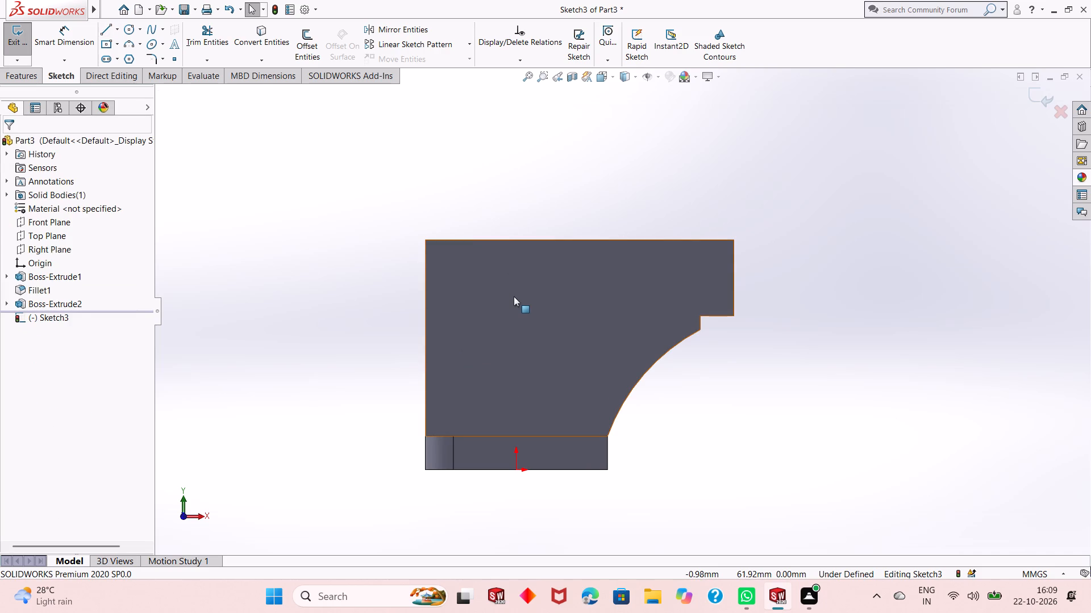
Undo the empty face sketch and the arm's extrusion, going back to the arm's profile sketch.
key("ctrl+z")
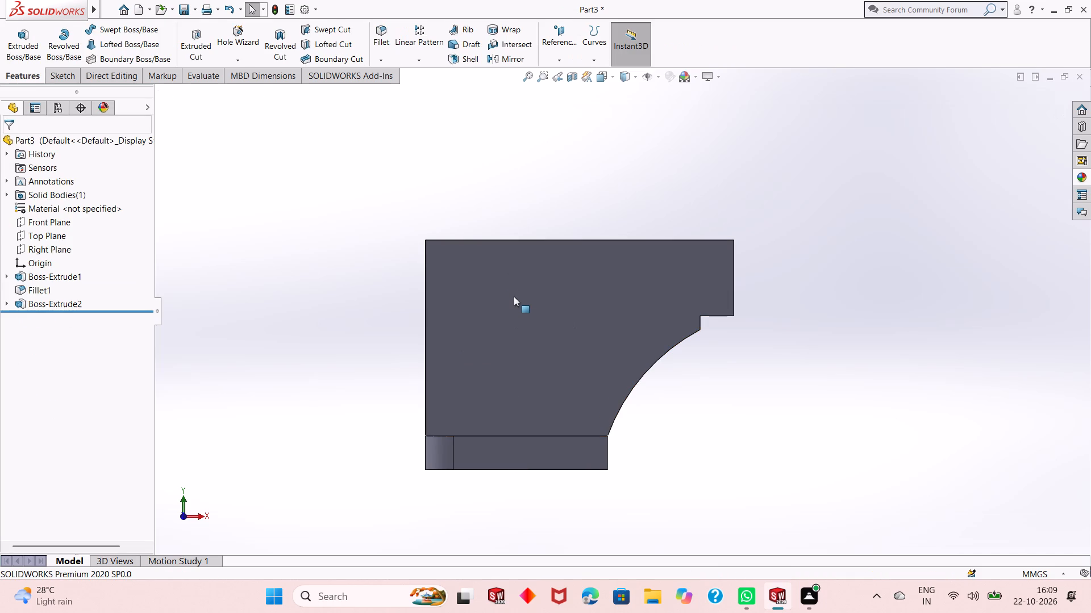
key("ctrl+z")
Set the arm profile's overall height above the block to 70+18, giving 88 mm.
scroll(643, 293, "up", 4)
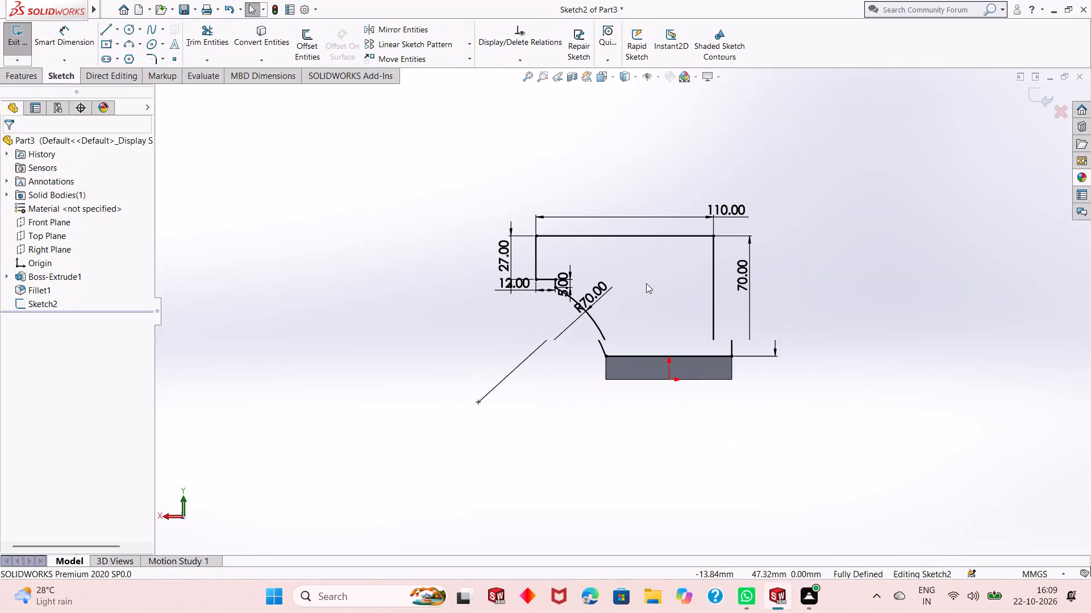
scroll(727, 266, "down", 1)
double_click(748, 294)
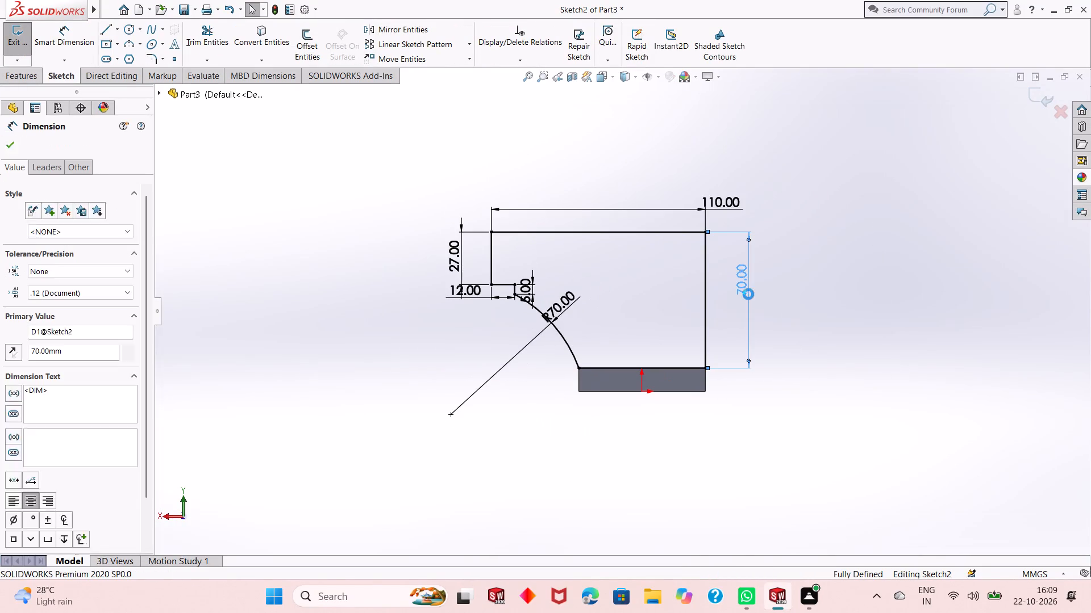
type("70+18")
key("Return")
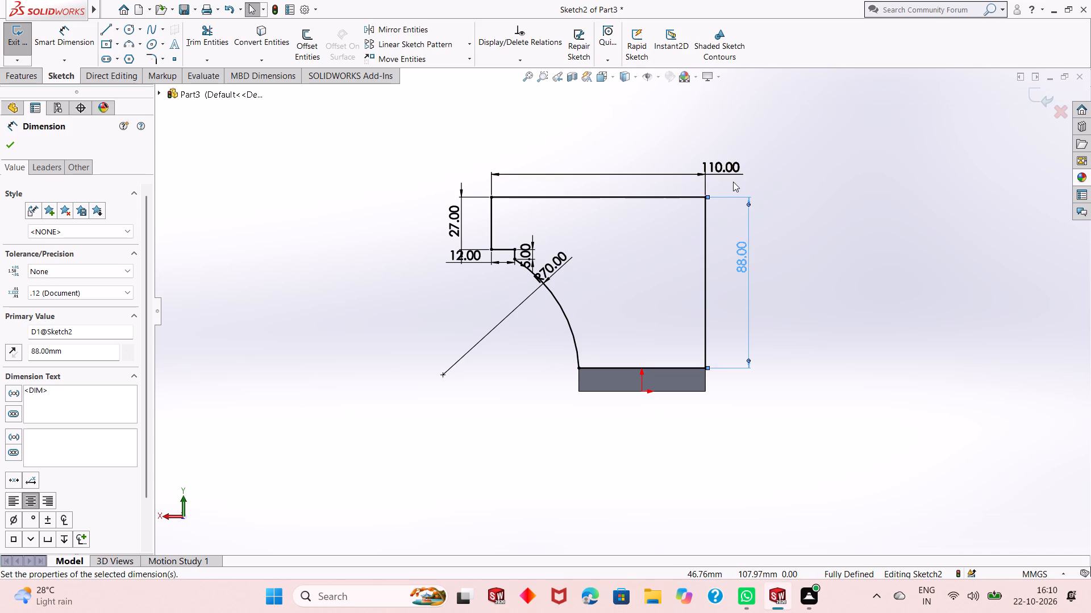
left_click(13, 146)
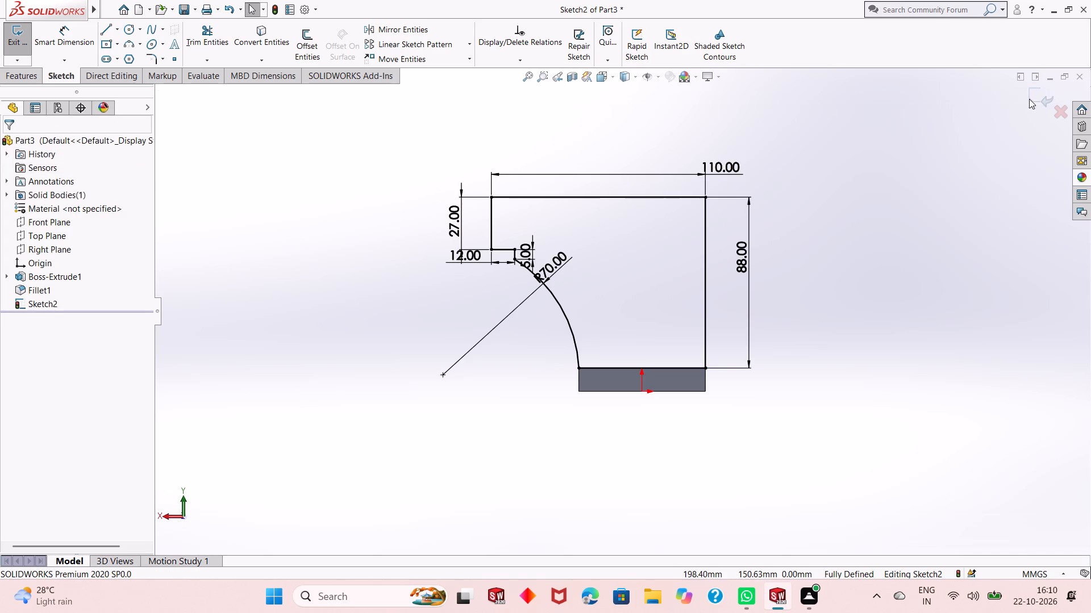
Extrude the 88 mm high profile as a 12 mm blind boss, reversing the direction so the arm stands over the block.
left_click(29, 74)
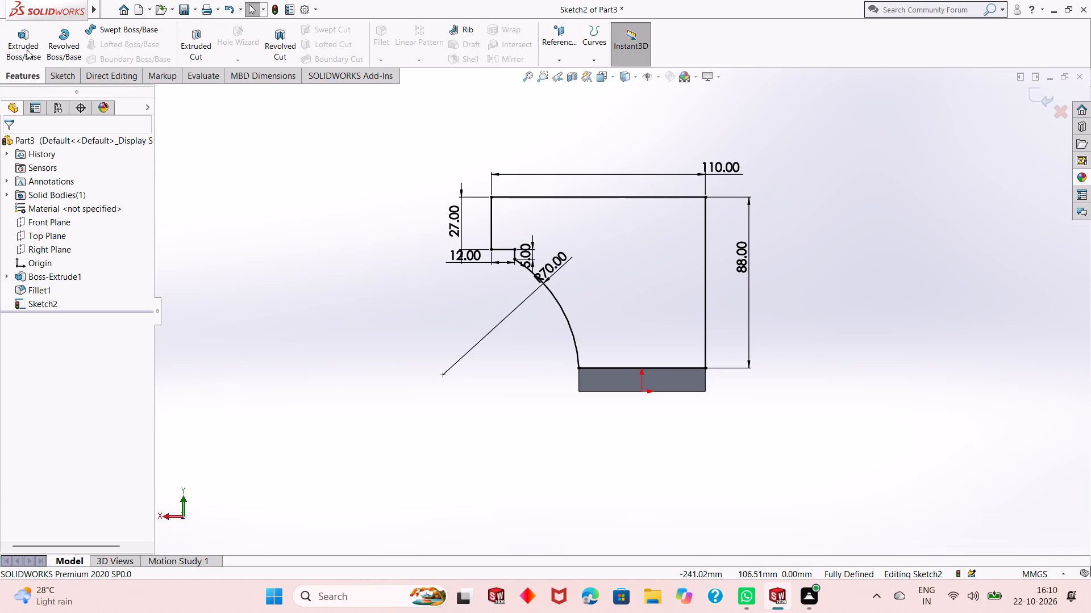
left_click(27, 49)
middle_click_drag(473, 283, 507, 261)
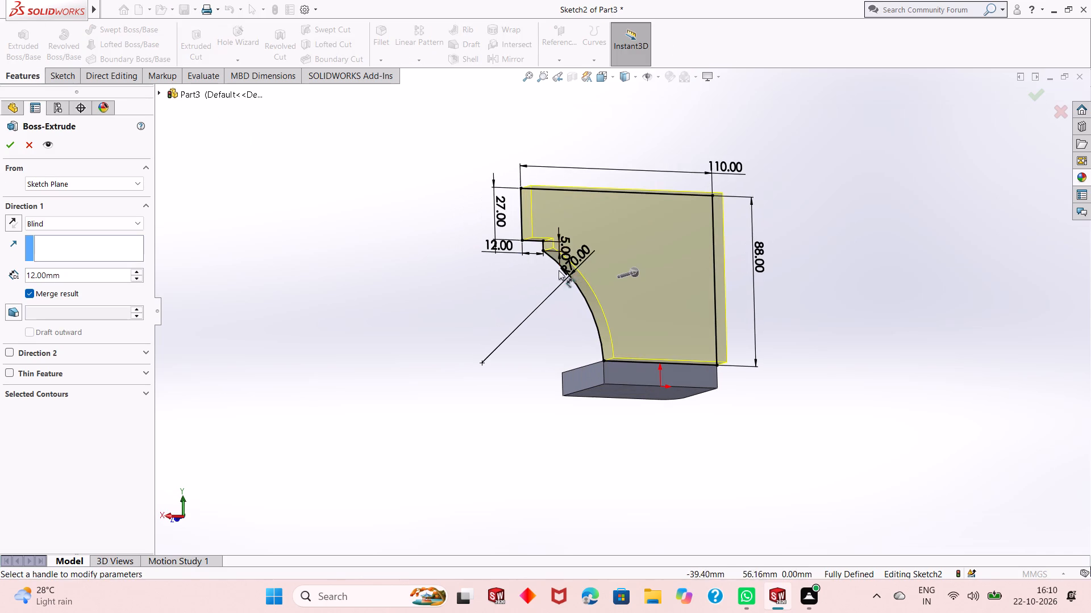
middle_click_drag(377, 281, 383, 299)
middle_click_drag(390, 317, 424, 349)
middle_click_drag(585, 325, 742, 255)
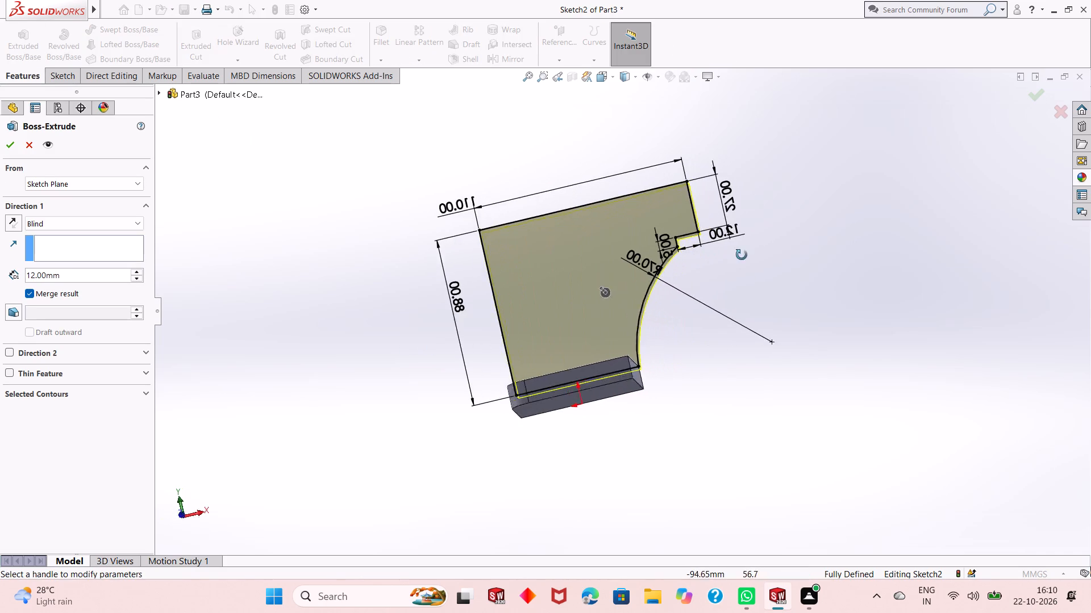
middle_click_drag(742, 255, 759, 276)
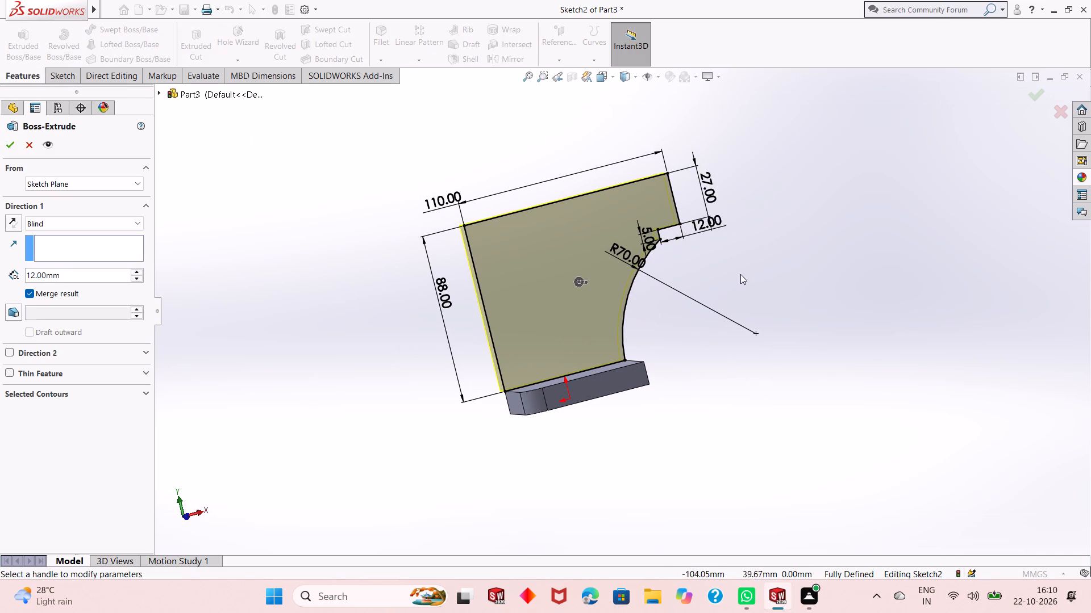
left_click(16, 225)
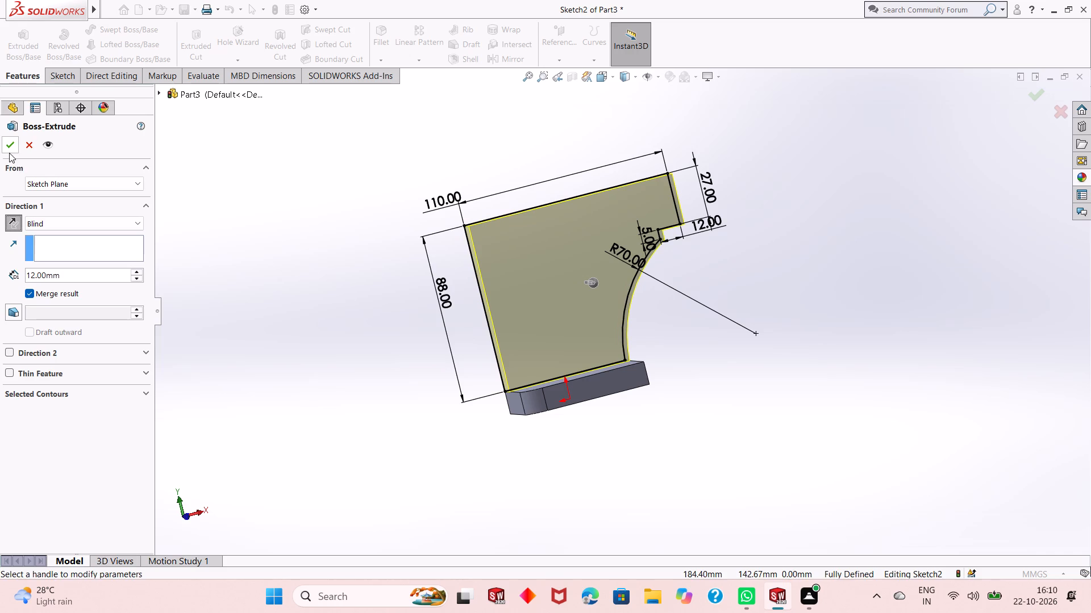
left_click(9, 153)
Start a sketch on the taller arm's large flat face above the block's filleted side.
left_click(518, 309)
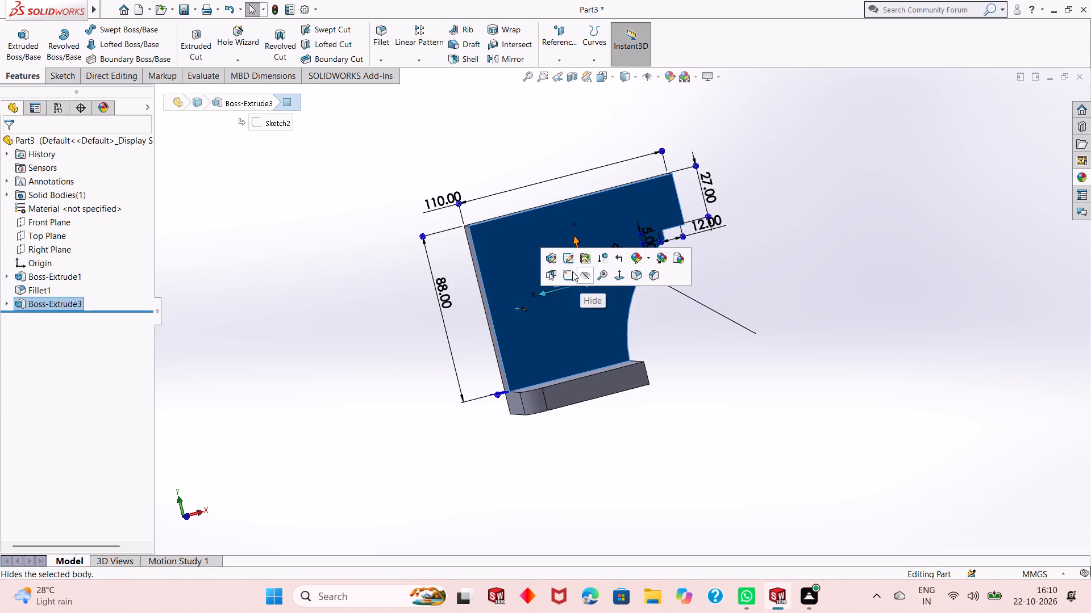
left_click(571, 275)
key("ctrl+8")
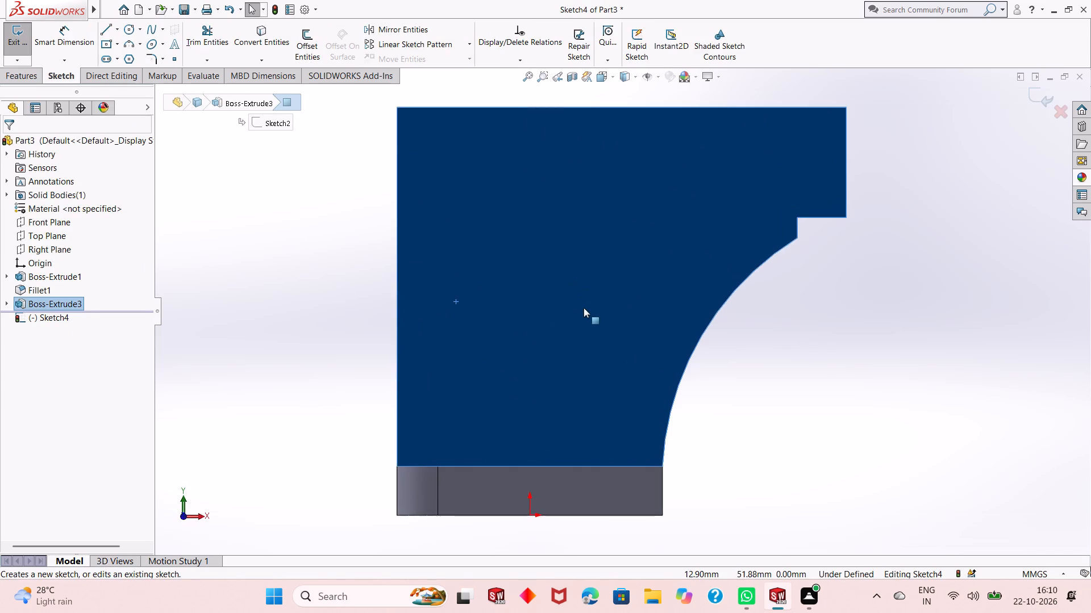
scroll(584, 308, "up", 2)
left_click(706, 320)
key("Escape")
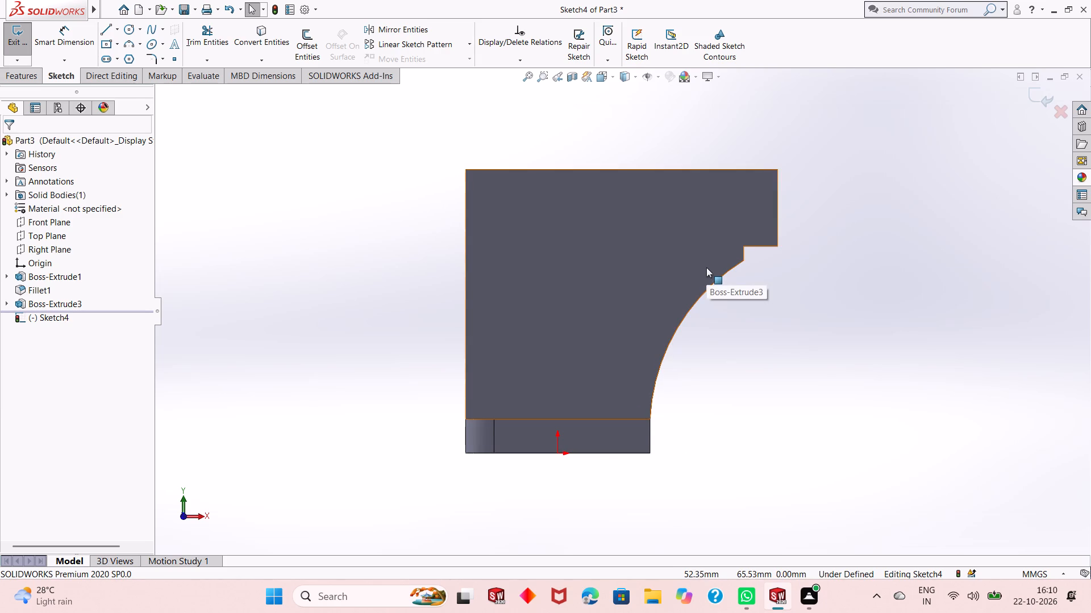
scroll(730, 322, "up", 1)
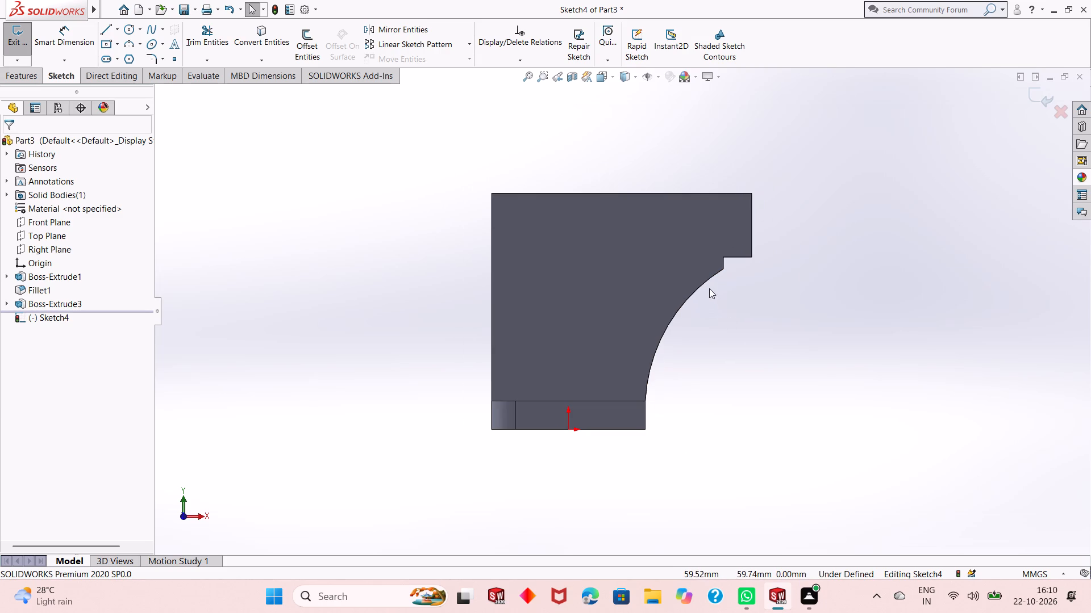
Undo the empty sketch on the arm's large flat face.
scroll(614, 278, "down", 1)
scroll(612, 333, "up", 1)
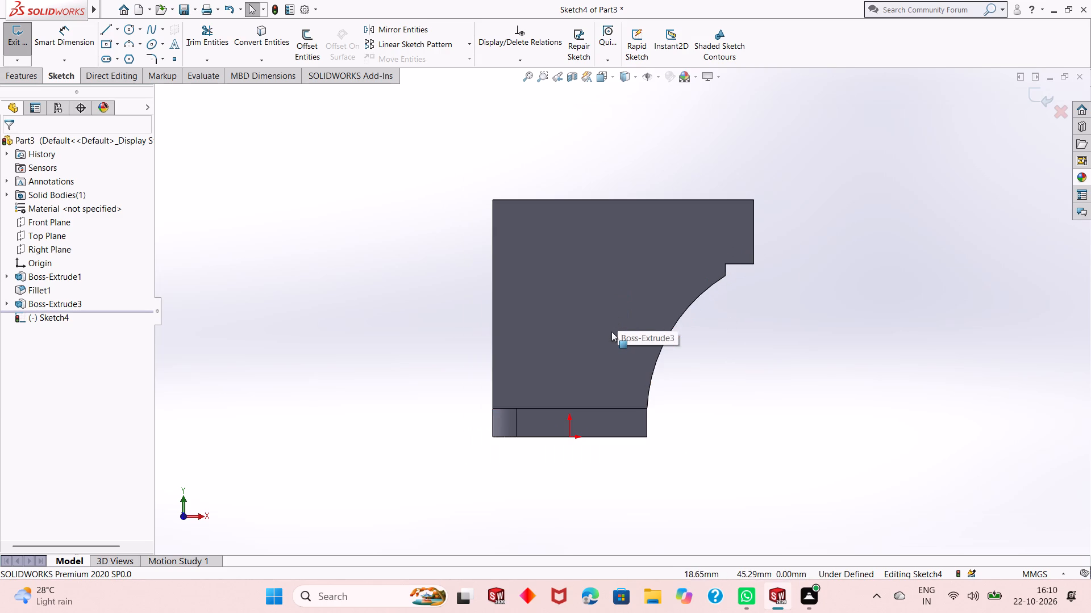
scroll(586, 296, "down", 1)
scroll(573, 374, "up", 1)
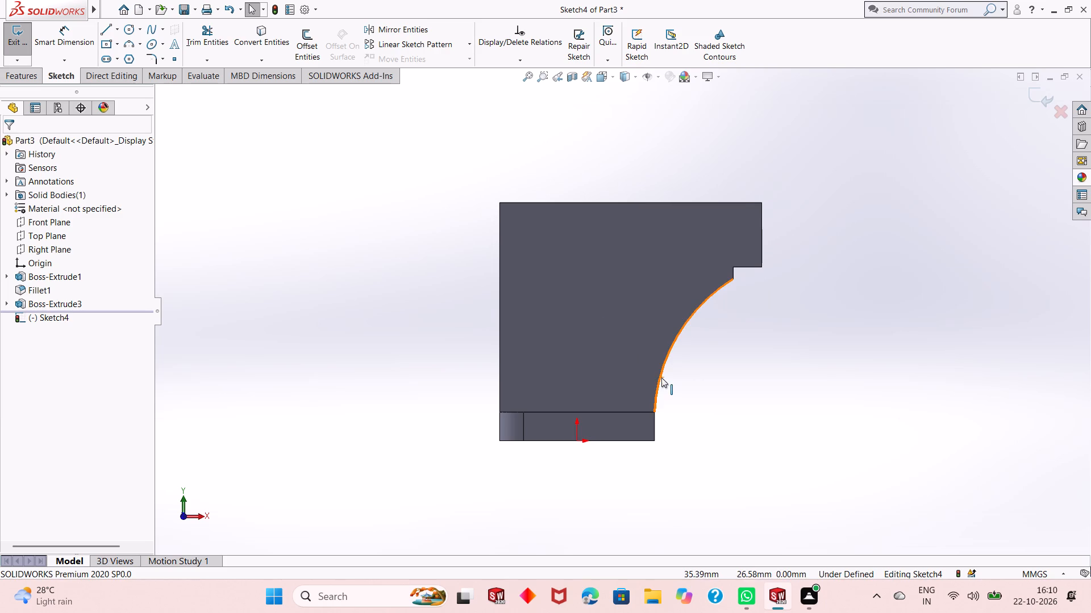
scroll(622, 371, "up", 1)
left_click(731, 373)
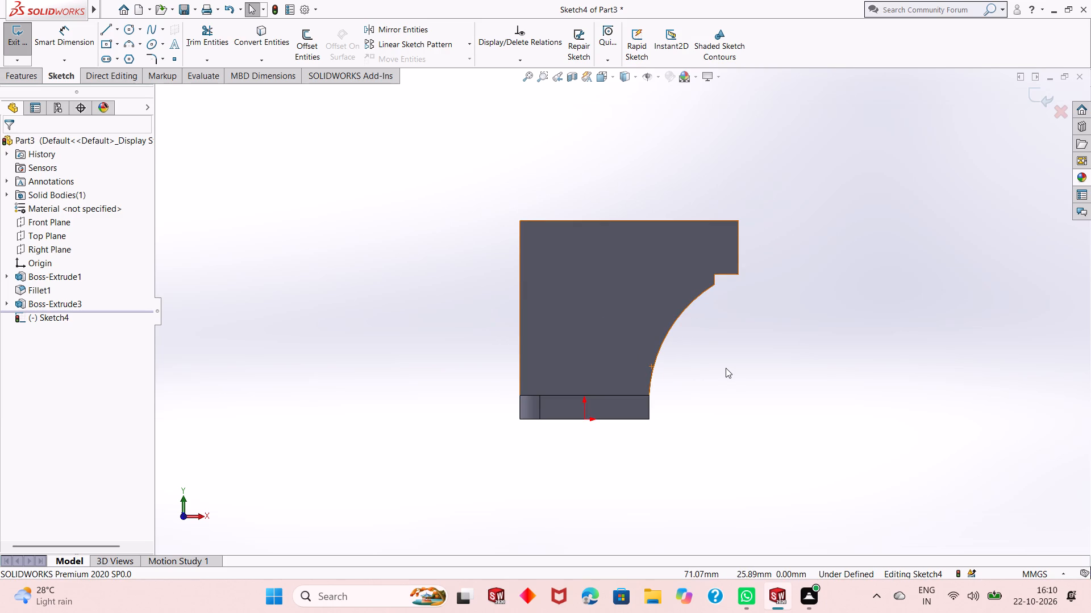
middle_click_drag(660, 355, 647, 383)
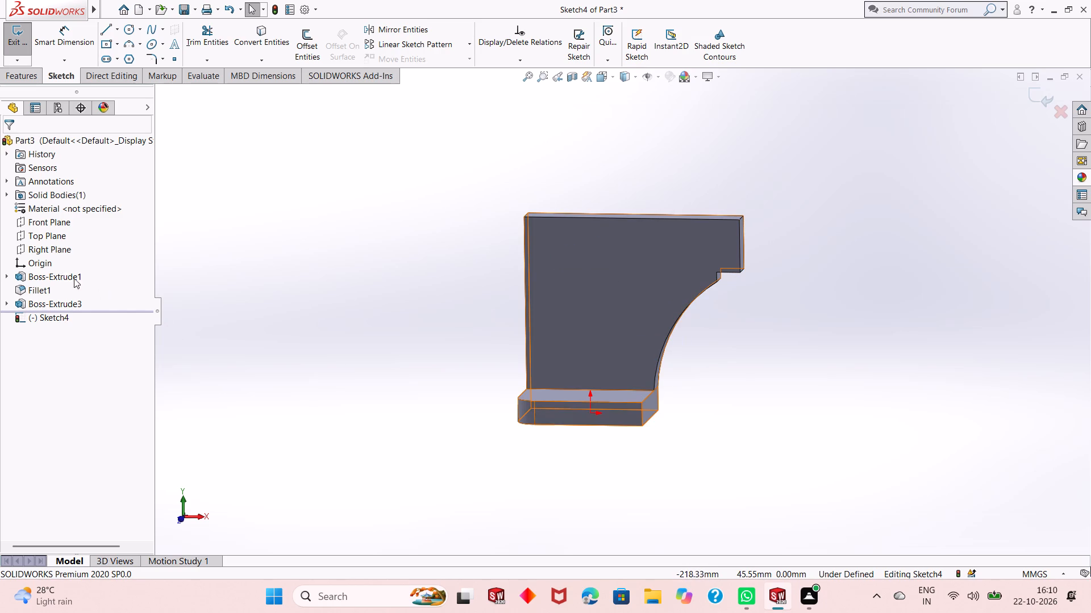
key("ctrl+z")
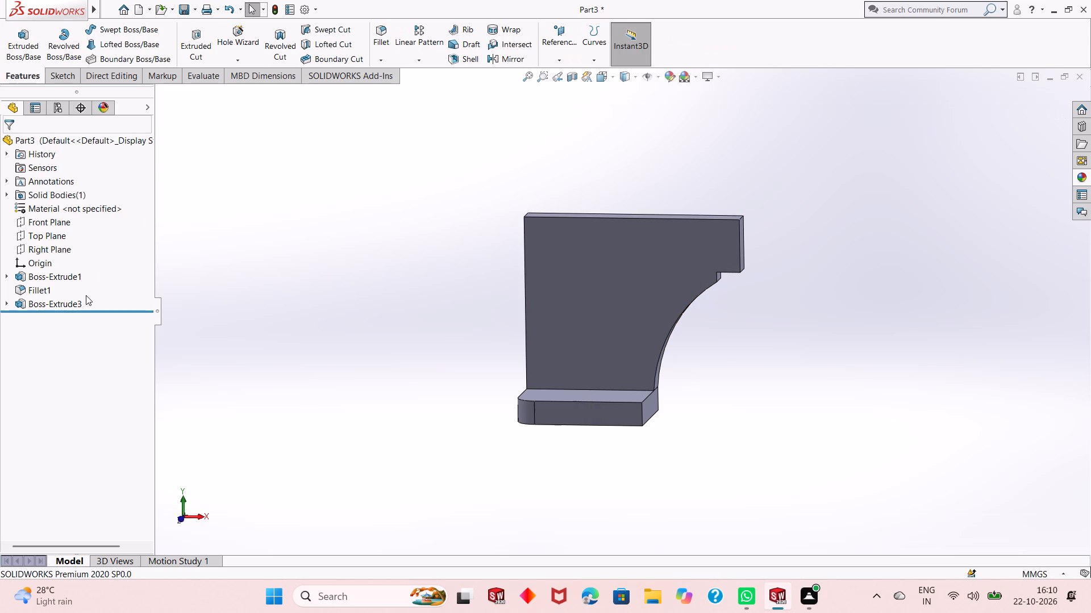
Open the block's corner fillet definition to check its radius, leaving it as is.
left_click(31, 285)
left_click(39, 249)
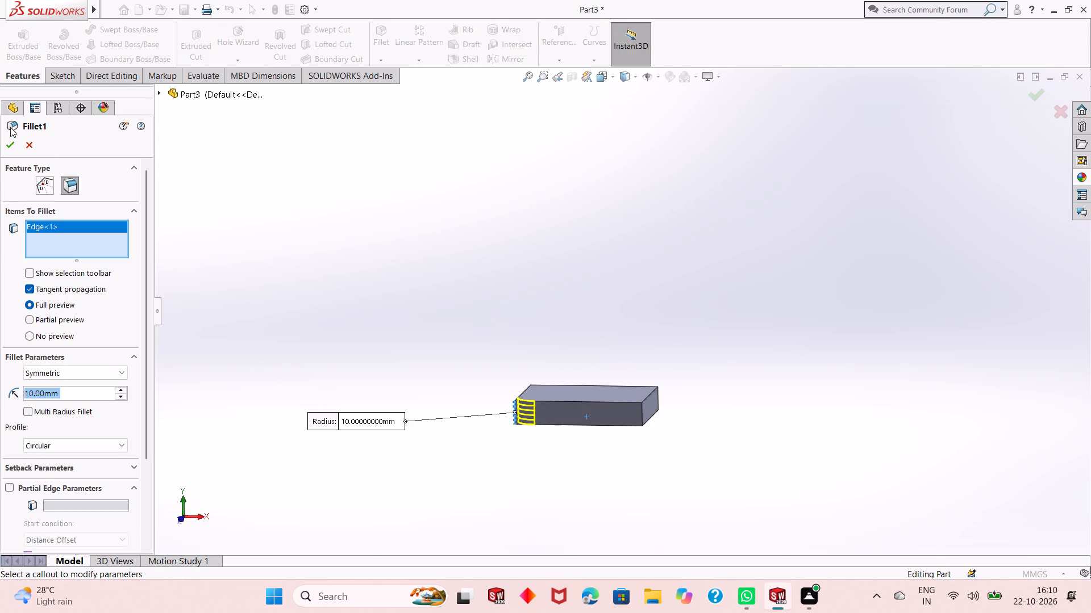
left_click(6, 151)
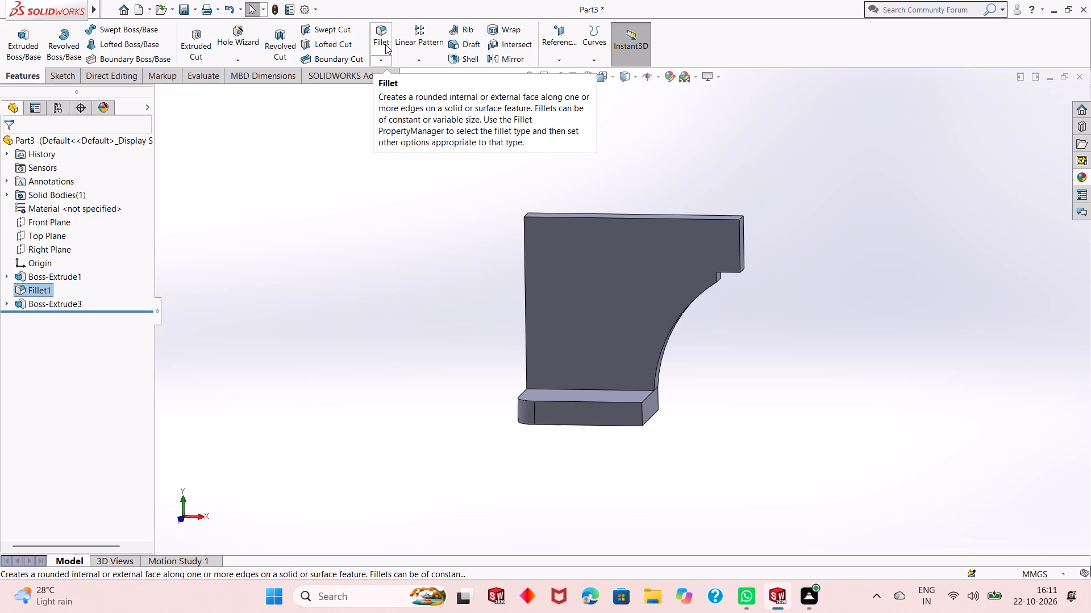
Fillet the arm's upper corner edge opposite the overhanging end with a 10 mm symmetric radius.
left_click(385, 44)
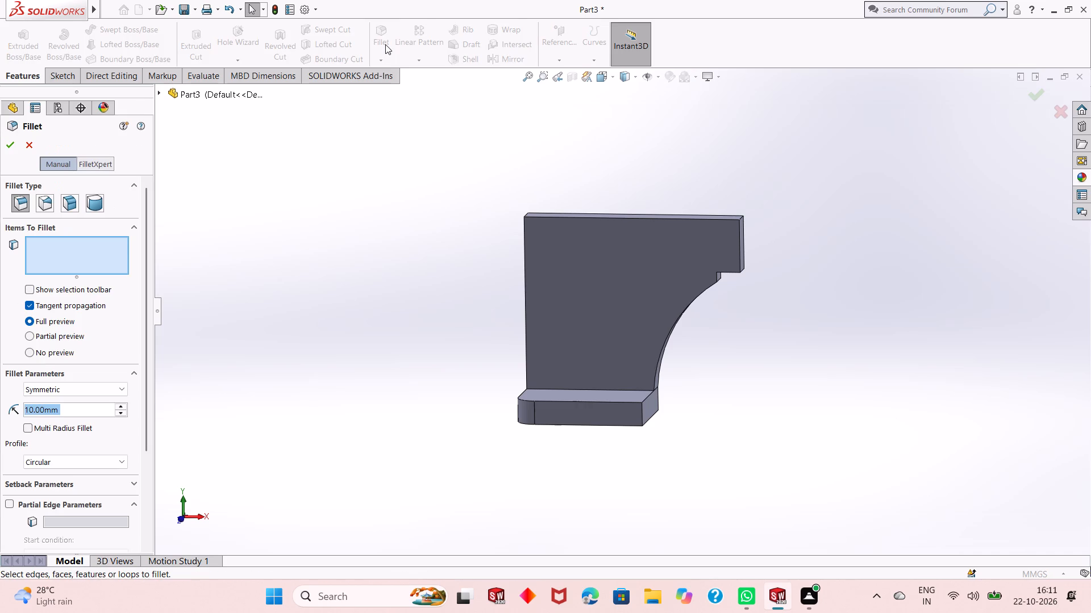
middle_click_drag(490, 187, 543, 245)
scroll(549, 240, "up", 1)
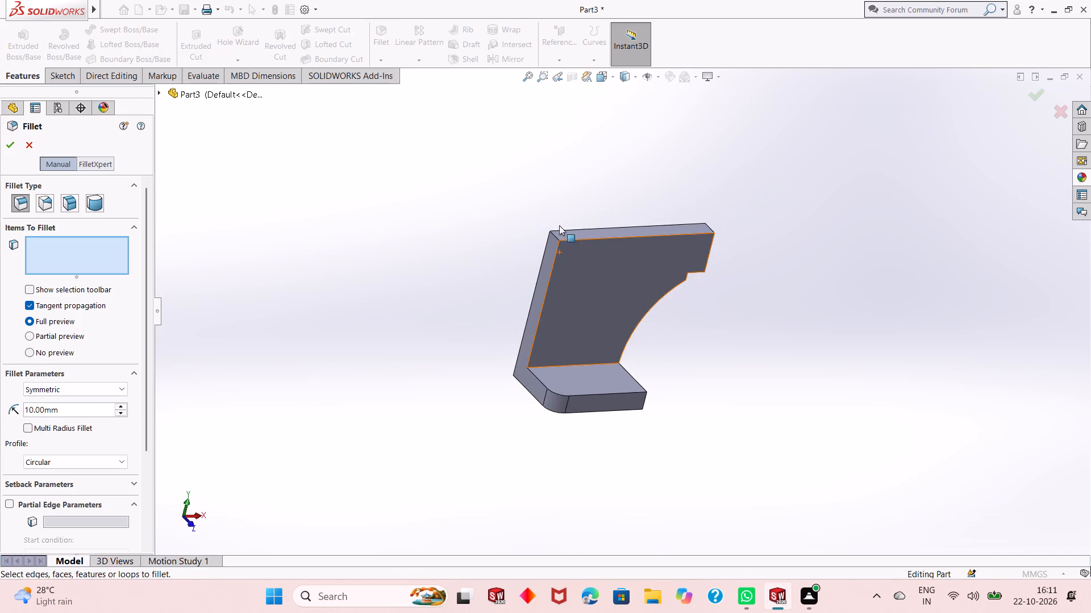
scroll(558, 220, "down", 8)
left_click(578, 263)
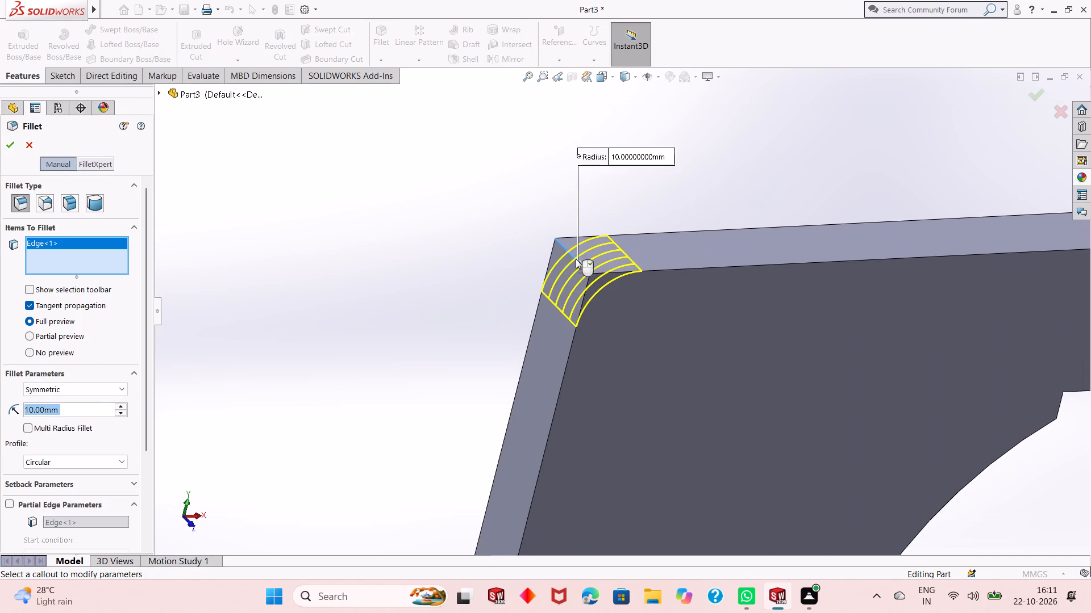
left_click(9, 152)
Examine the block and the filleted arm from the front, back and sides.
scroll(381, 323, "up", 1)
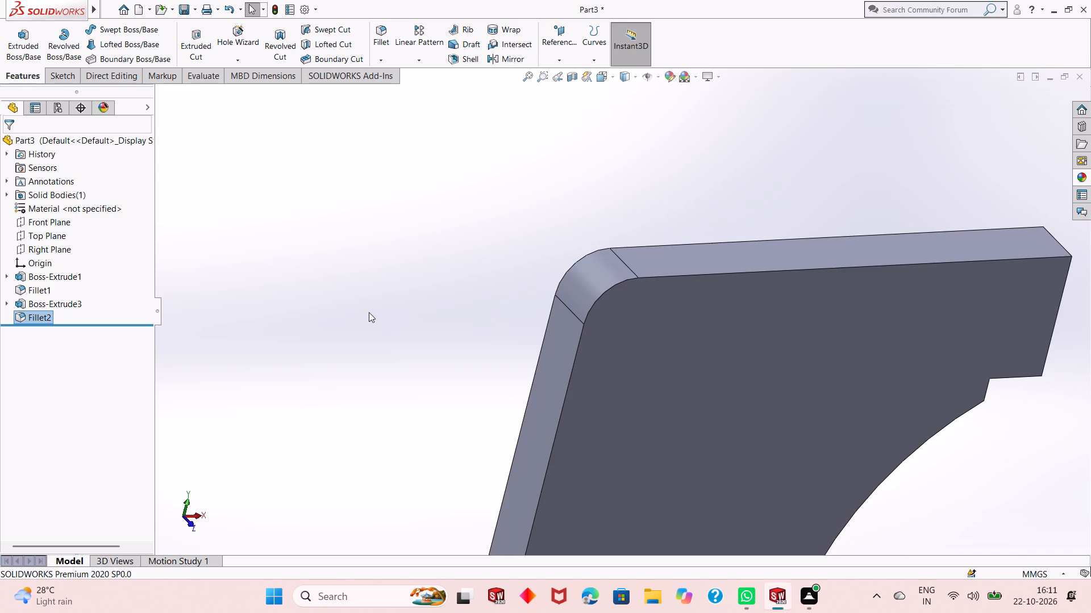
scroll(369, 312, "up", 1)
scroll(417, 324, "up", 6)
scroll(740, 429, "down", 2)
middle_click_drag(624, 374, 611, 343)
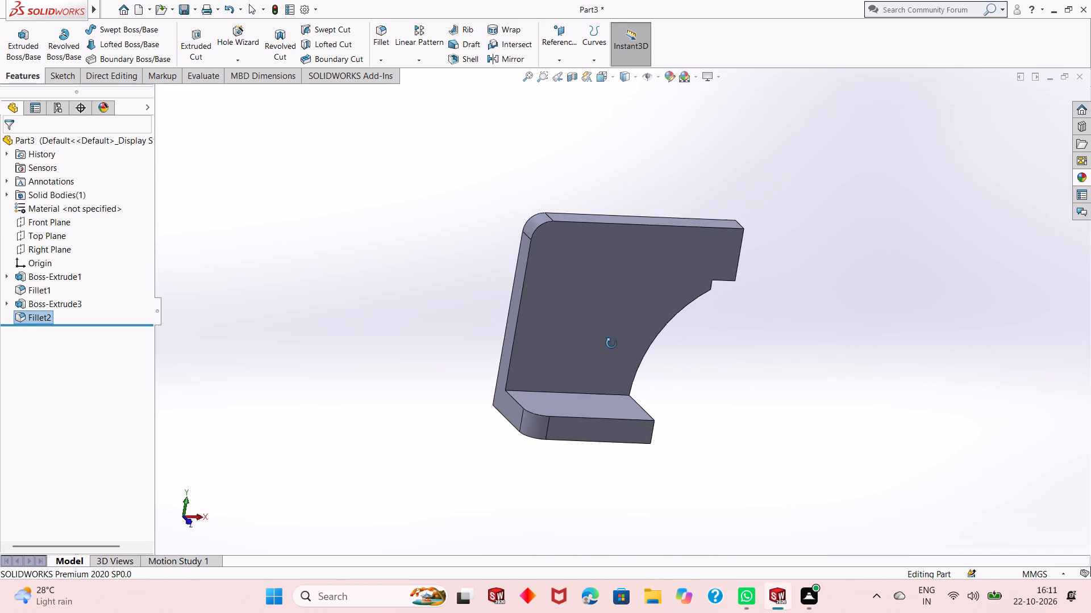
middle_click_drag(611, 343, 588, 321)
middle_click_drag(568, 322, 409, 357)
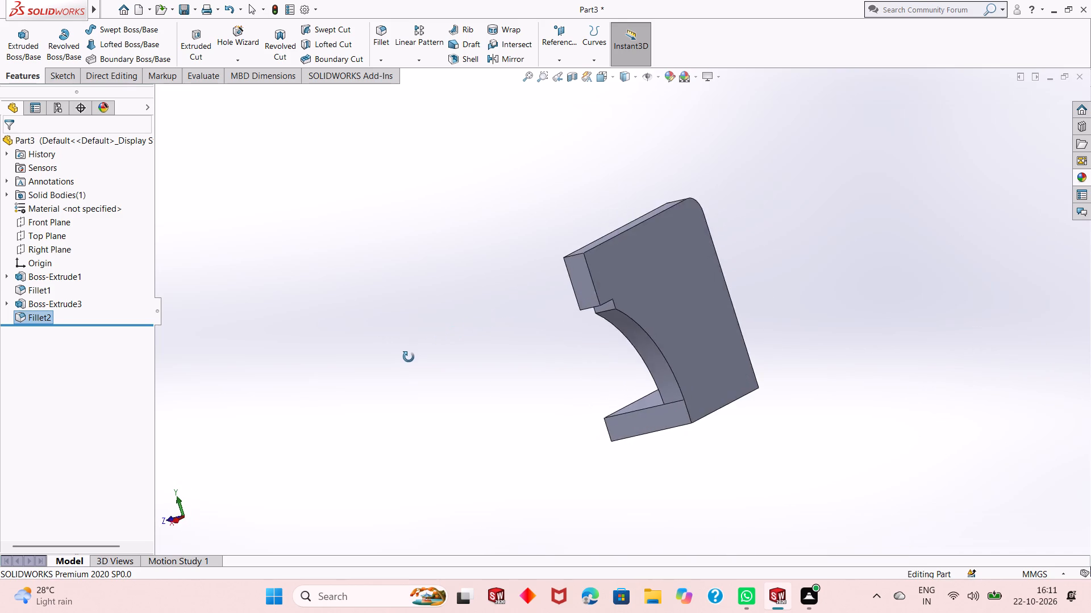
middle_click_drag(409, 357, 491, 322)
middle_click_drag(535, 310, 600, 236)
middle_click_drag(607, 322, 619, 375)
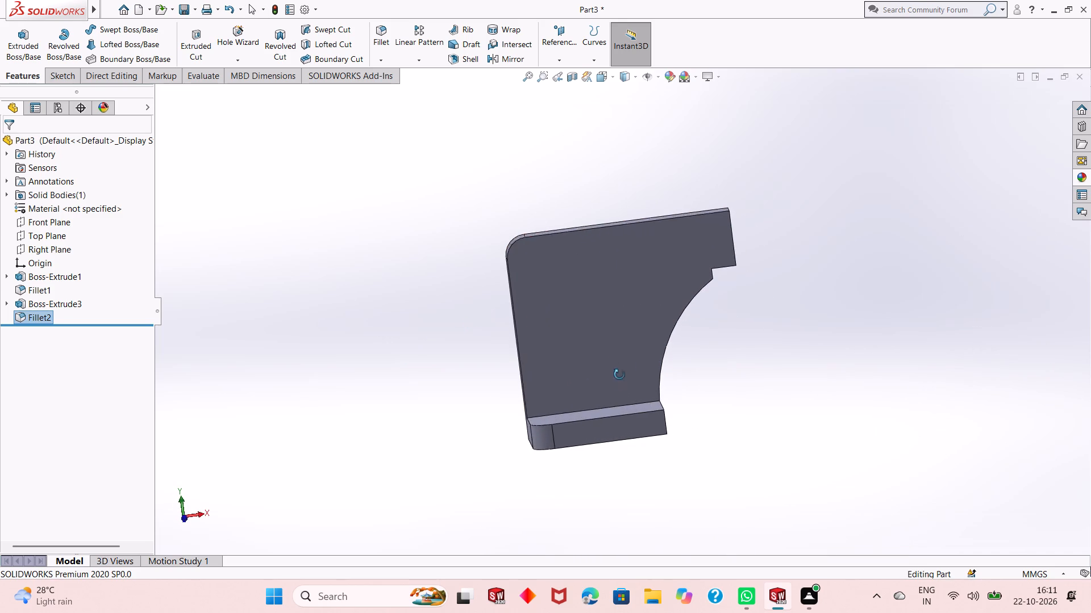
middle_click_drag(619, 375, 622, 404)
scroll(592, 285, "down", 2)
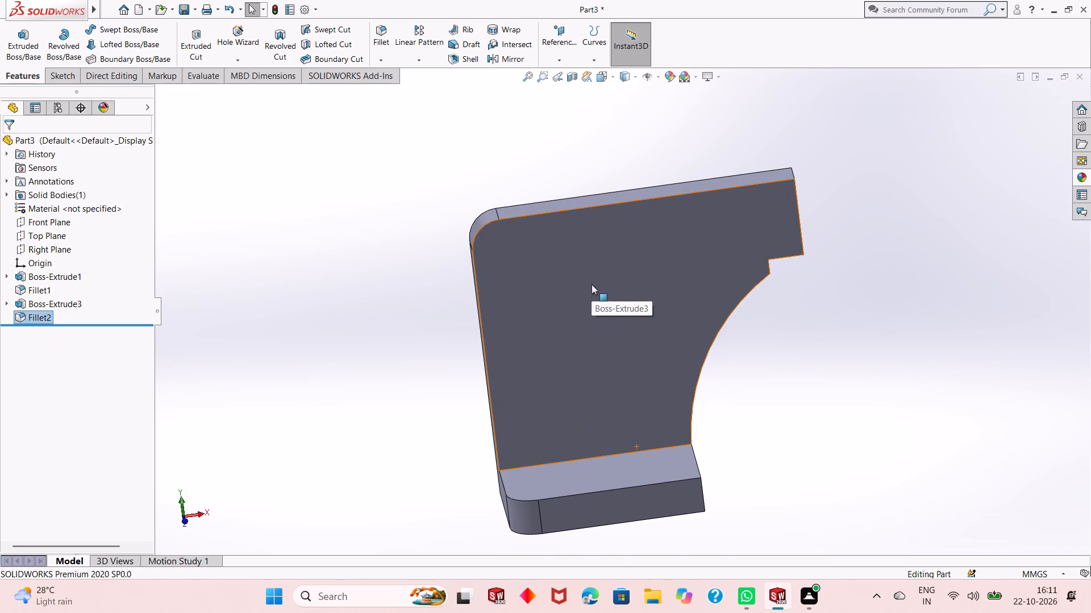
scroll(592, 284, "down", 2)
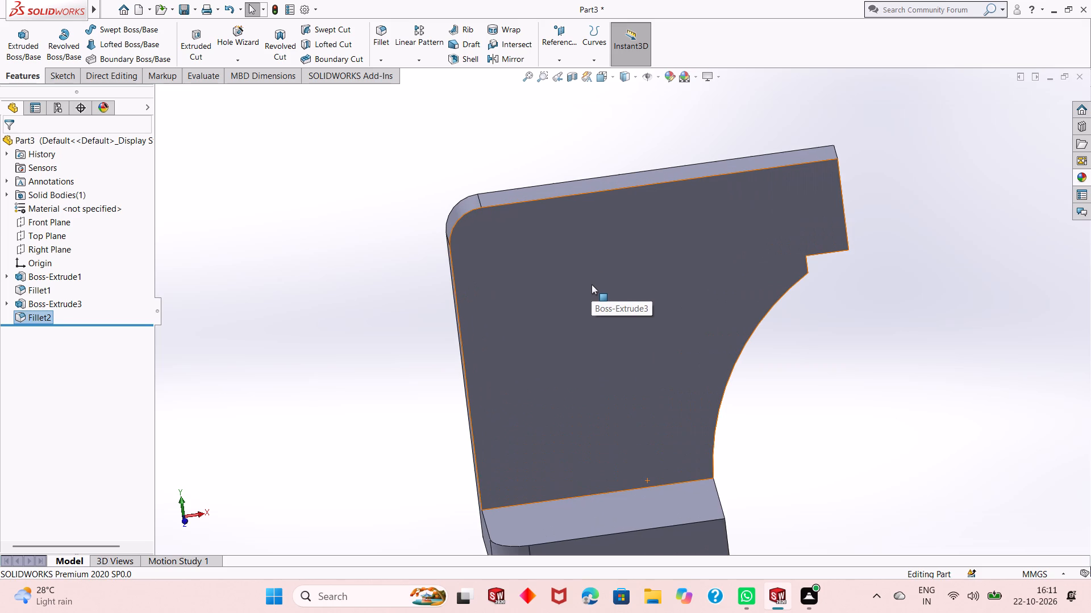
scroll(592, 284, "up", 3)
middle_click_drag(609, 333, 612, 292)
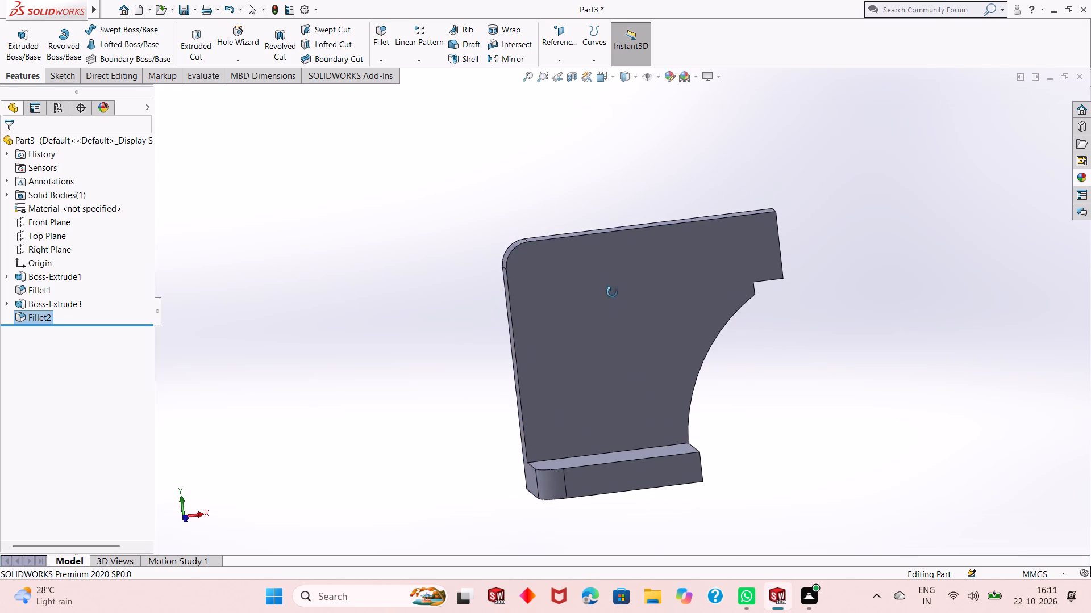
middle_click_drag(612, 292, 865, 270)
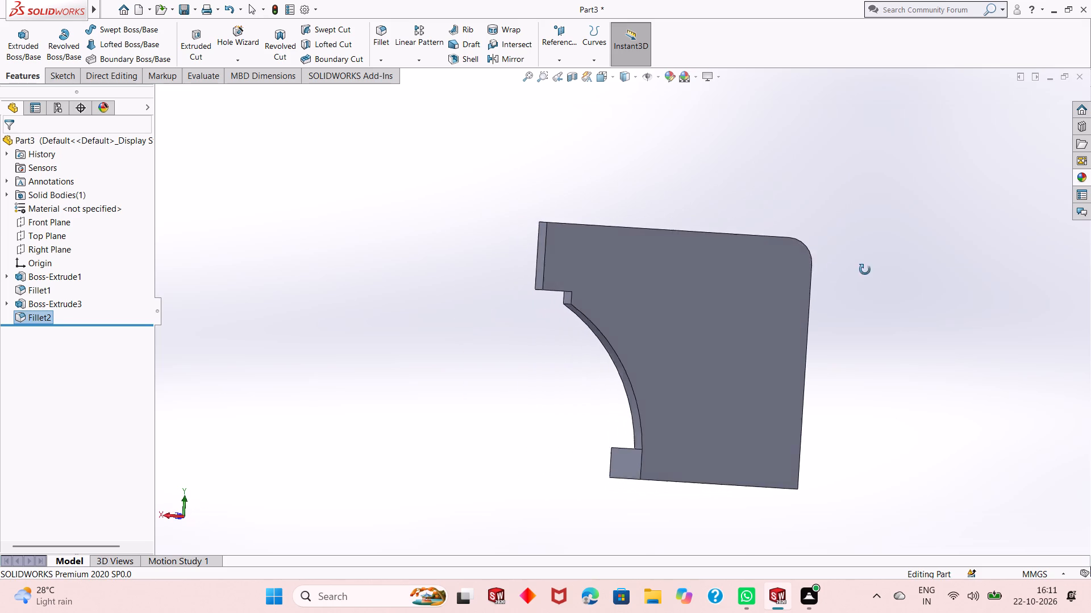
middle_click_drag(865, 270, 542, 300)
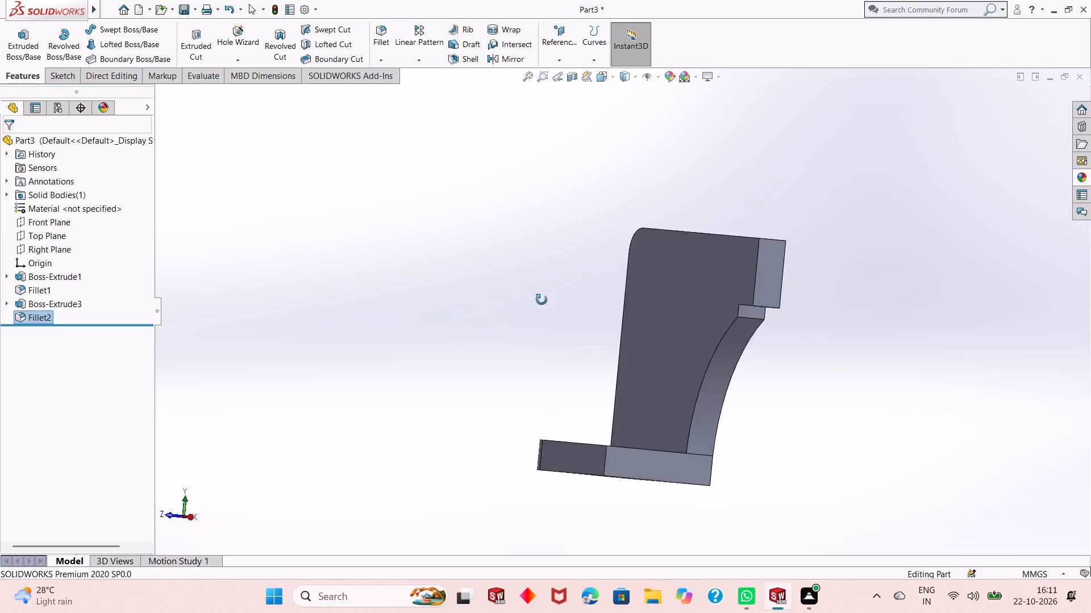
middle_click_drag(542, 300, 653, 326)
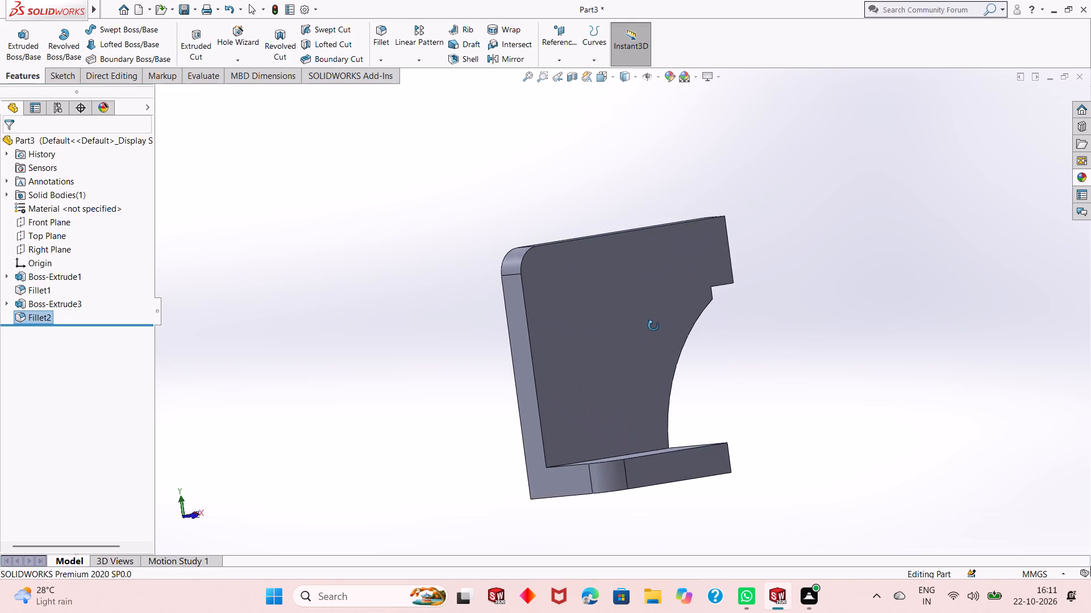
middle_click_drag(653, 326, 578, 373)
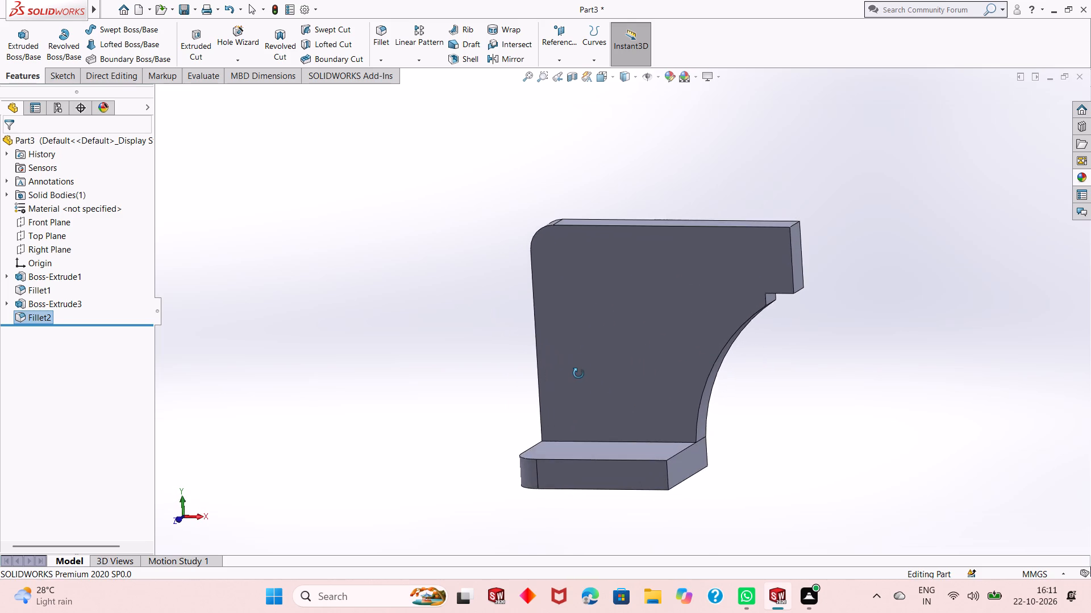
middle_click_drag(578, 373, 657, 341)
scroll(628, 286, "down", 2)
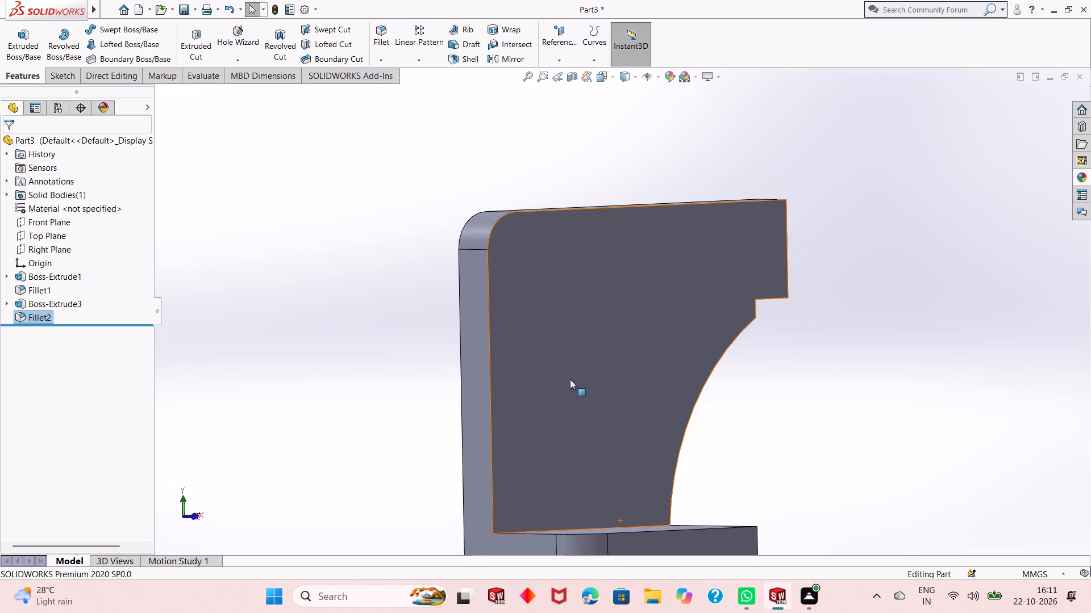
scroll(563, 401, "up", 1)
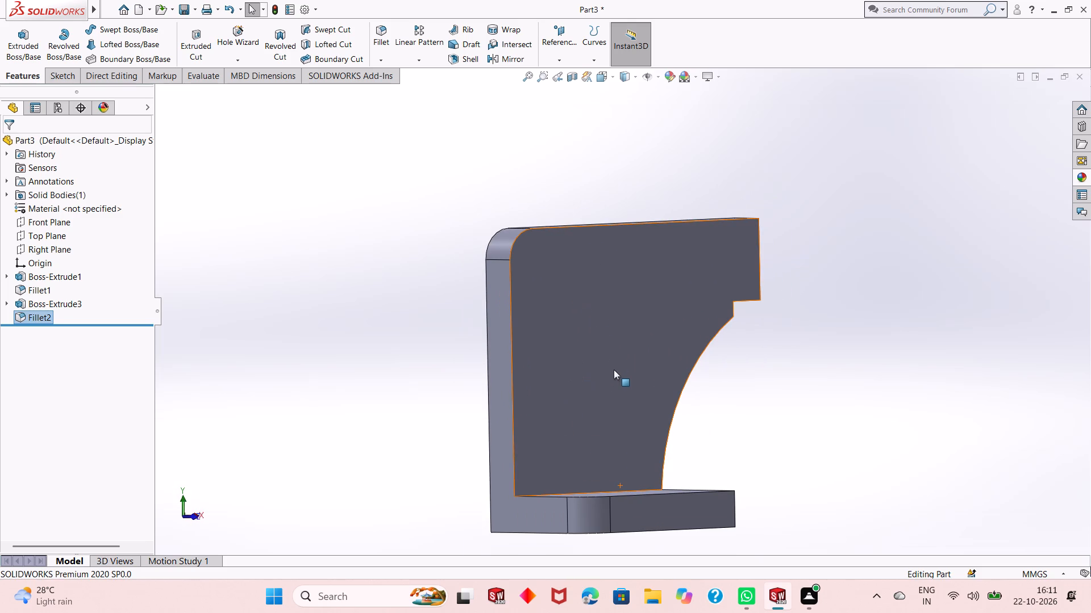
middle_click_drag(614, 371, 610, 374)
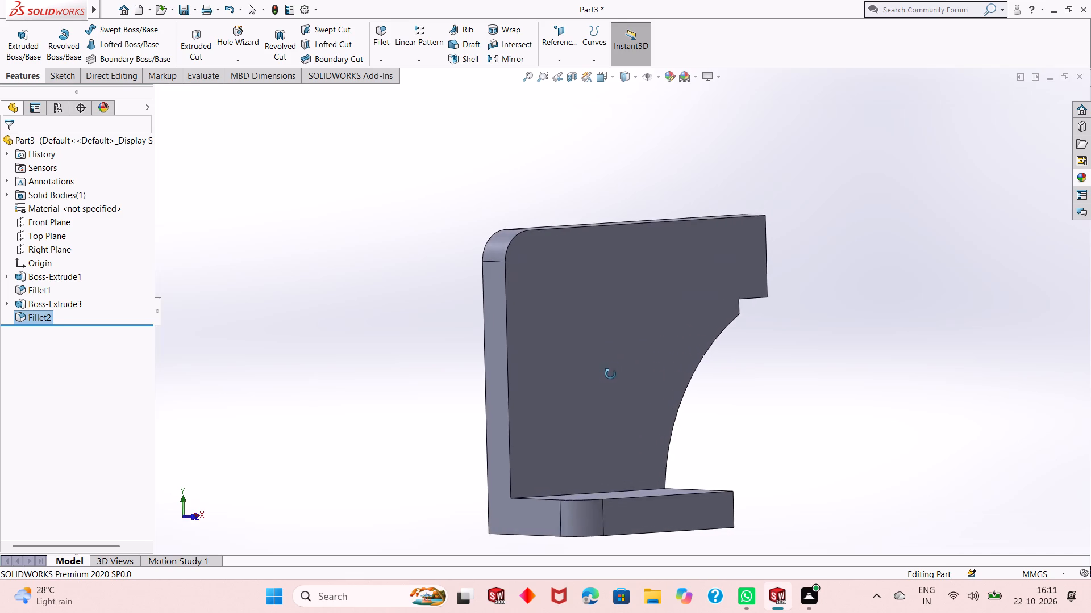
middle_click_drag(610, 374, 547, 436)
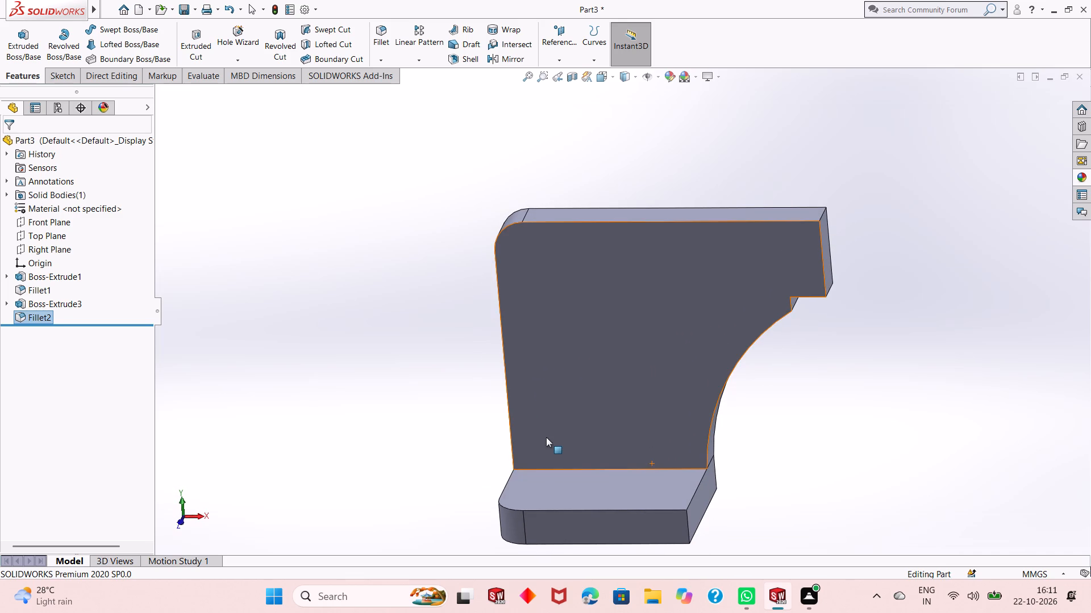
scroll(589, 339, "down", 1)
scroll(589, 339, "up", 1)
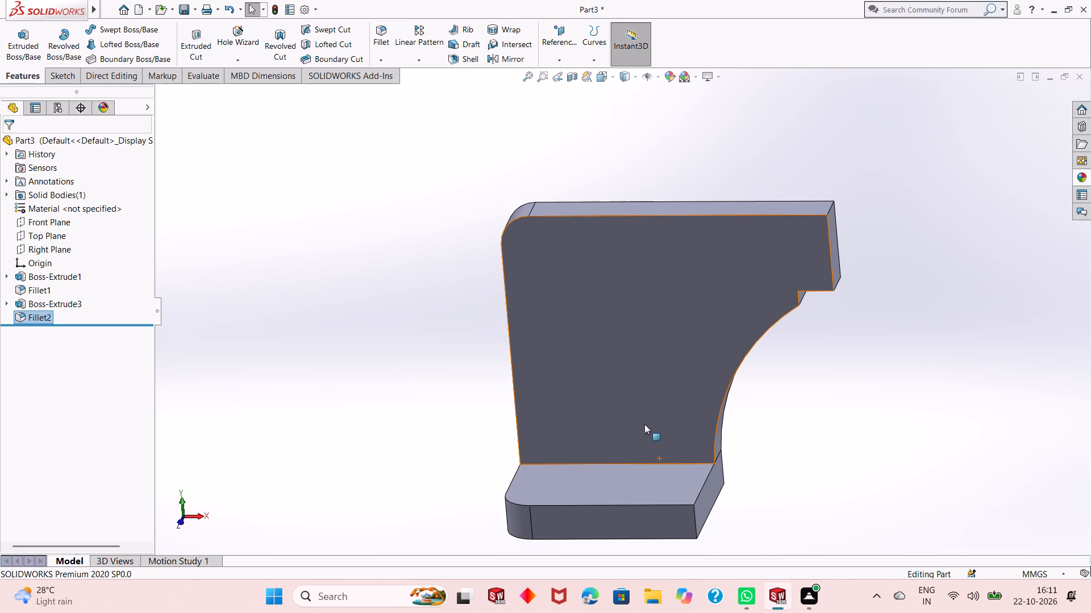
middle_click_drag(644, 424, 697, 387)
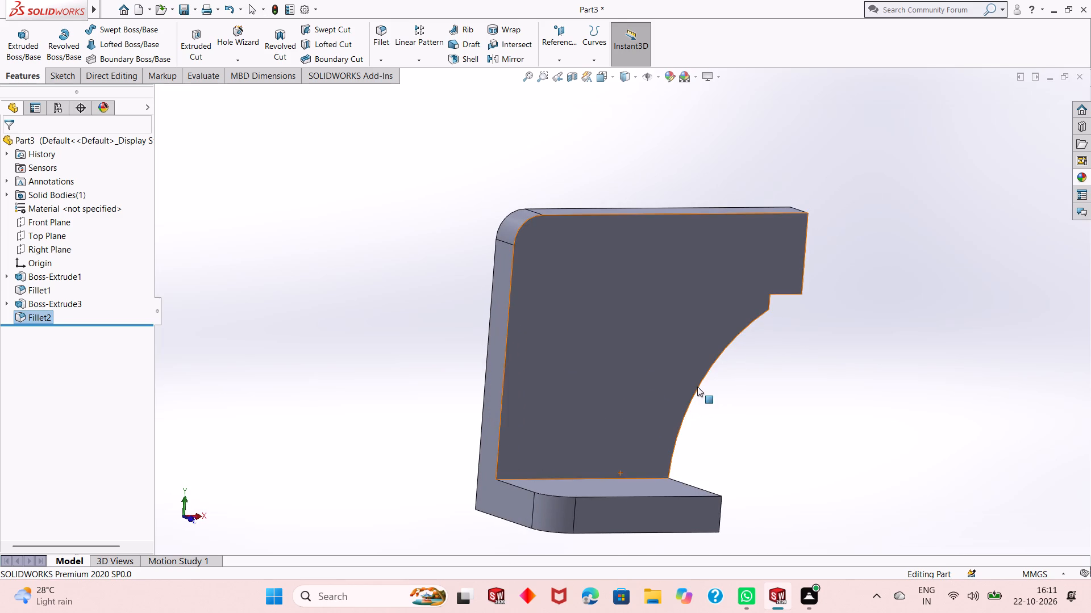
scroll(469, 218, "down", 1)
scroll(480, 258, "up", 2)
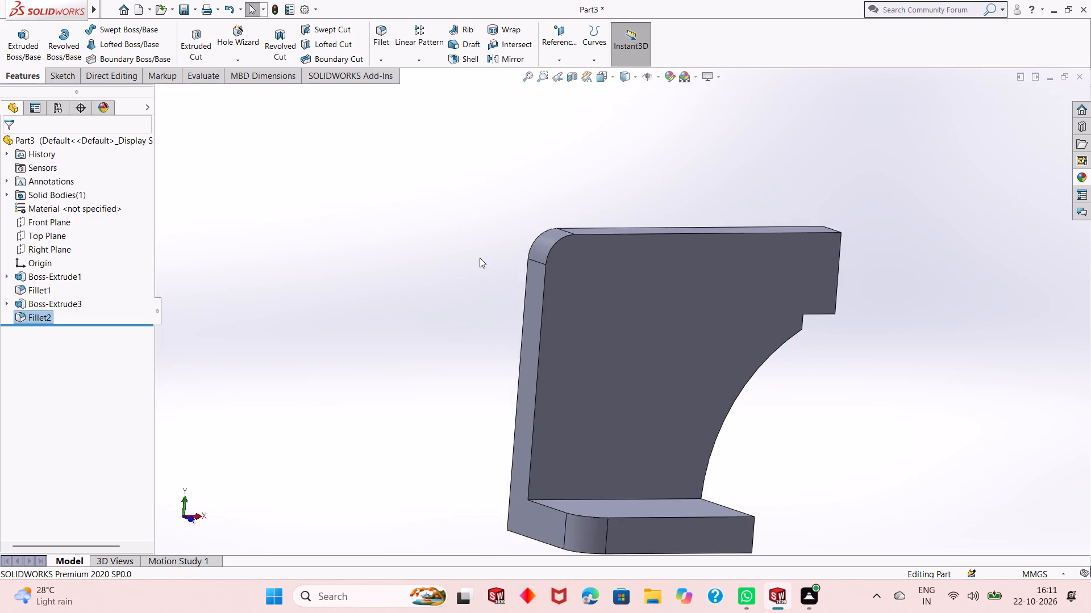
scroll(480, 258, "up", 2)
scroll(776, 413, "down", 1)
scroll(609, 278, "down", 2)
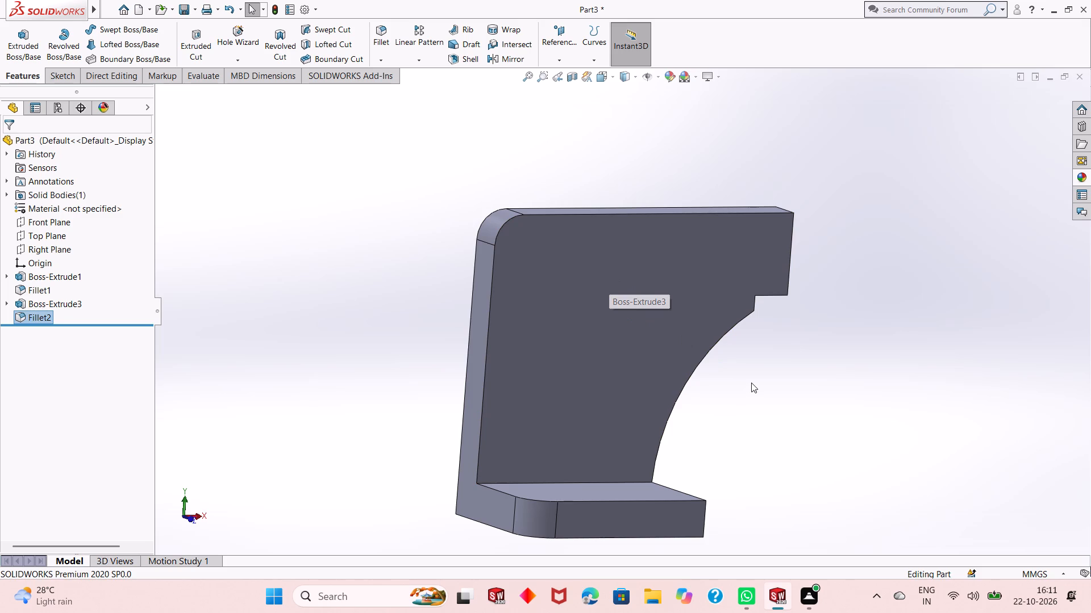
middle_click_drag(751, 381, 580, 472)
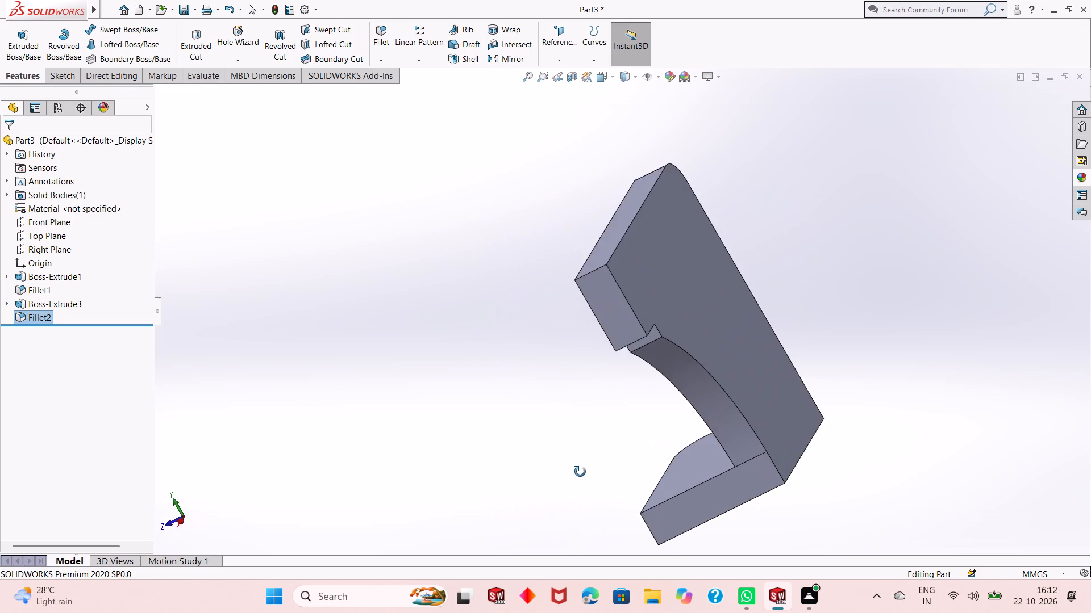
middle_click_drag(580, 472, 779, 364)
scroll(628, 363, "up", 2)
middle_click_drag(545, 228, 556, 262)
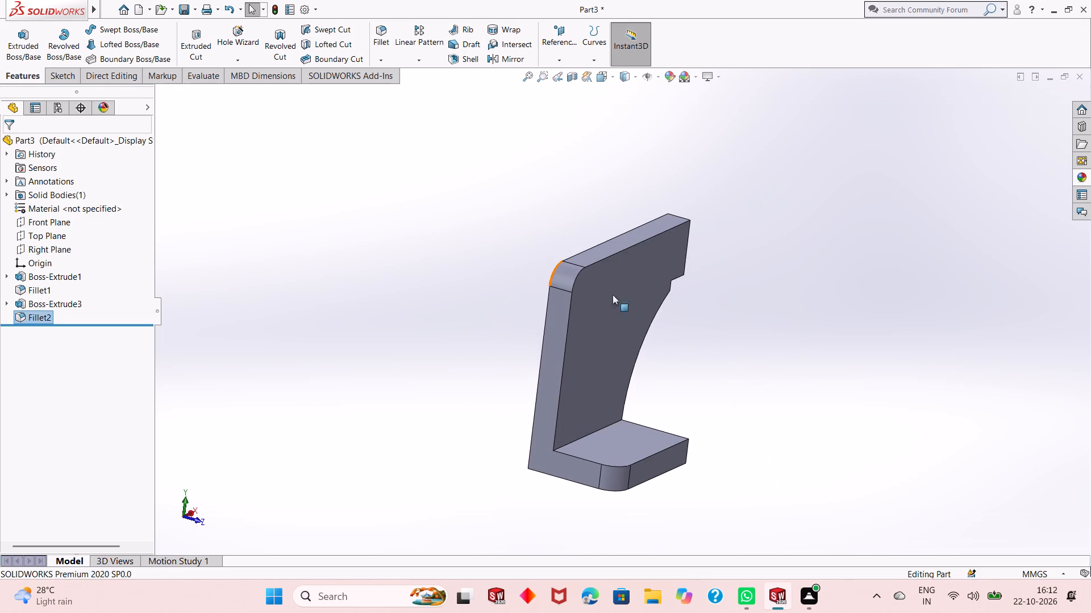
middle_click_drag(623, 308, 601, 280)
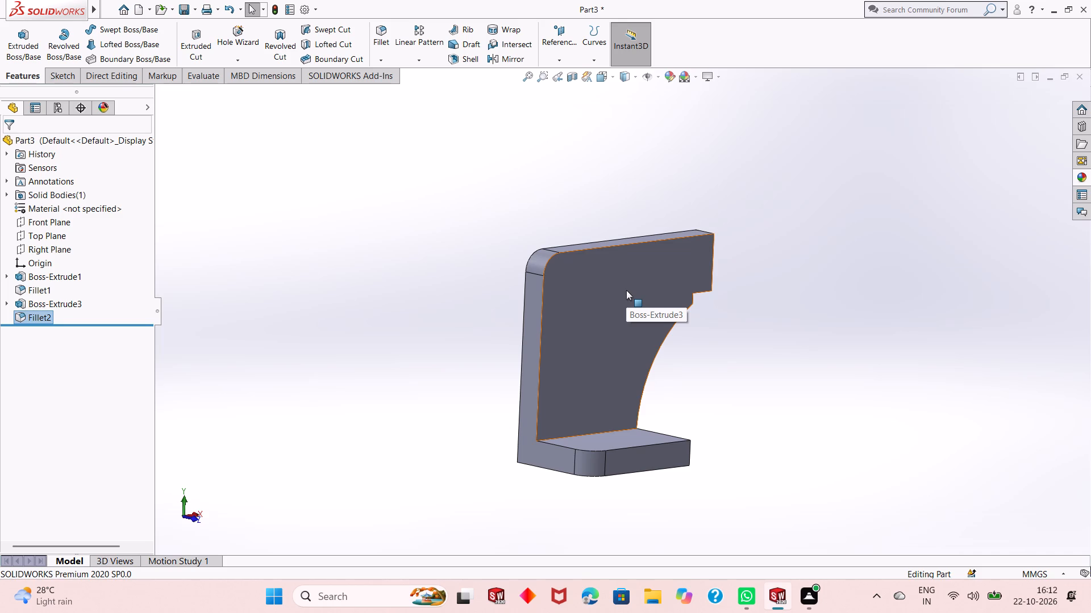
Start a sketch on the arm's large flat face and draw a circle about 33.5 mm in diameter near its upper edge.
left_click(633, 296)
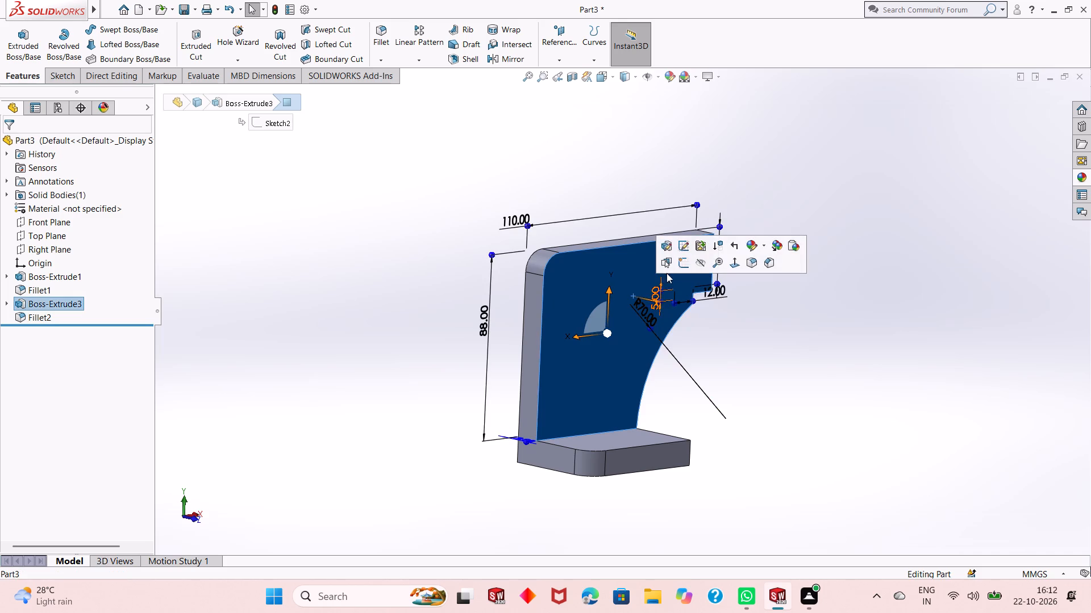
left_click(678, 267)
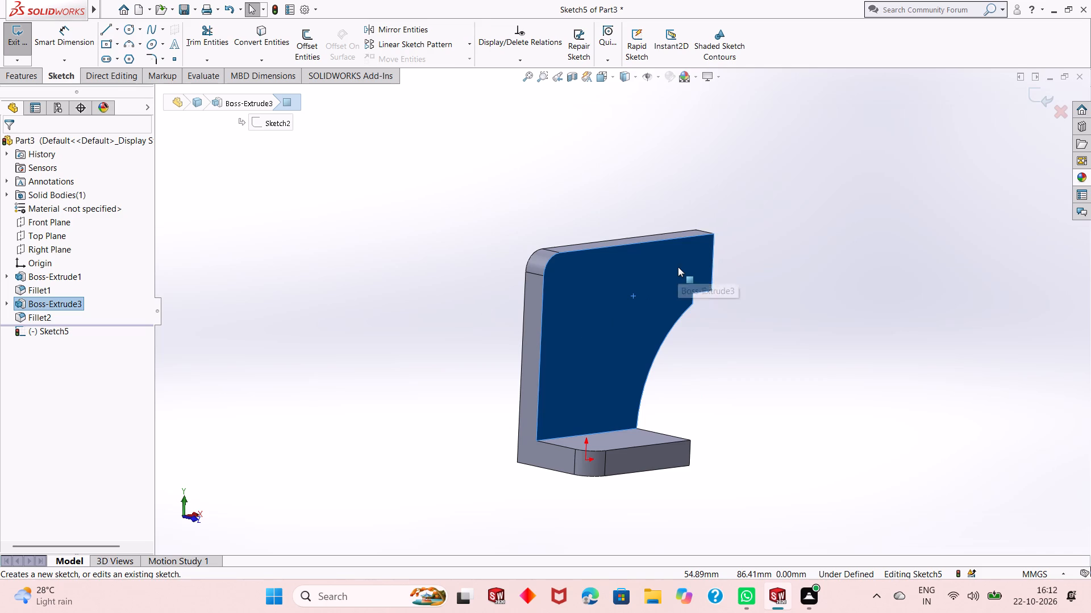
key("ctrl+8")
scroll(678, 267, "up", 4)
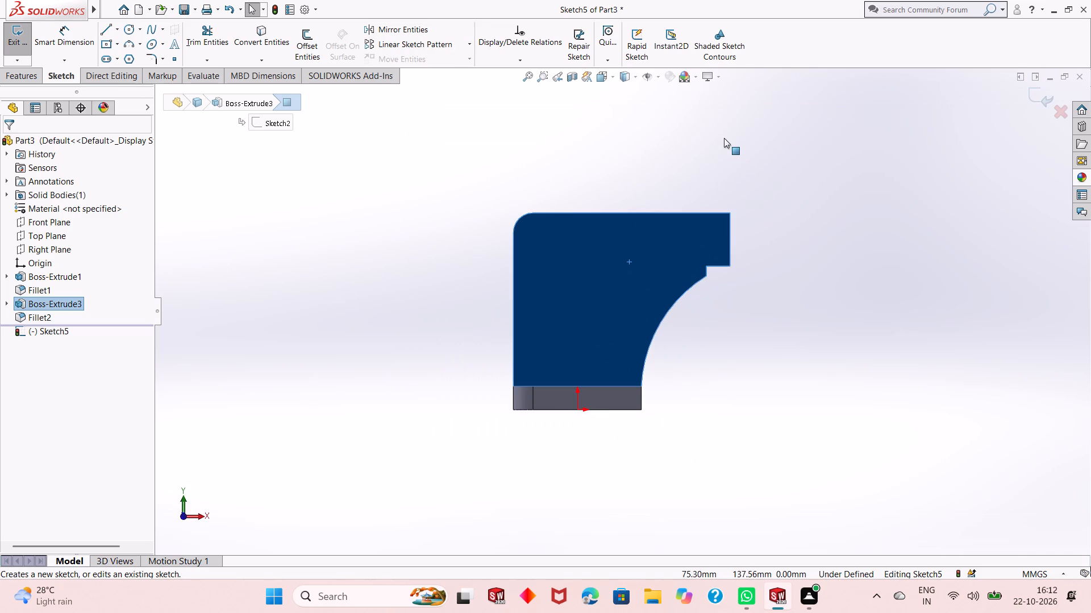
scroll(673, 194, "down", 1)
left_click(687, 194)
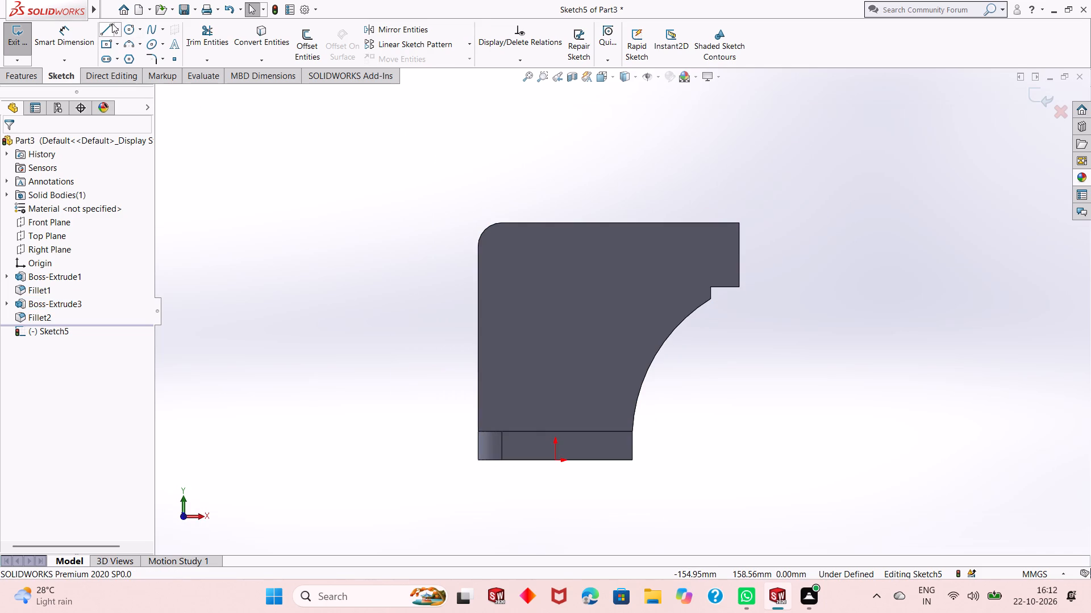
left_click(126, 24)
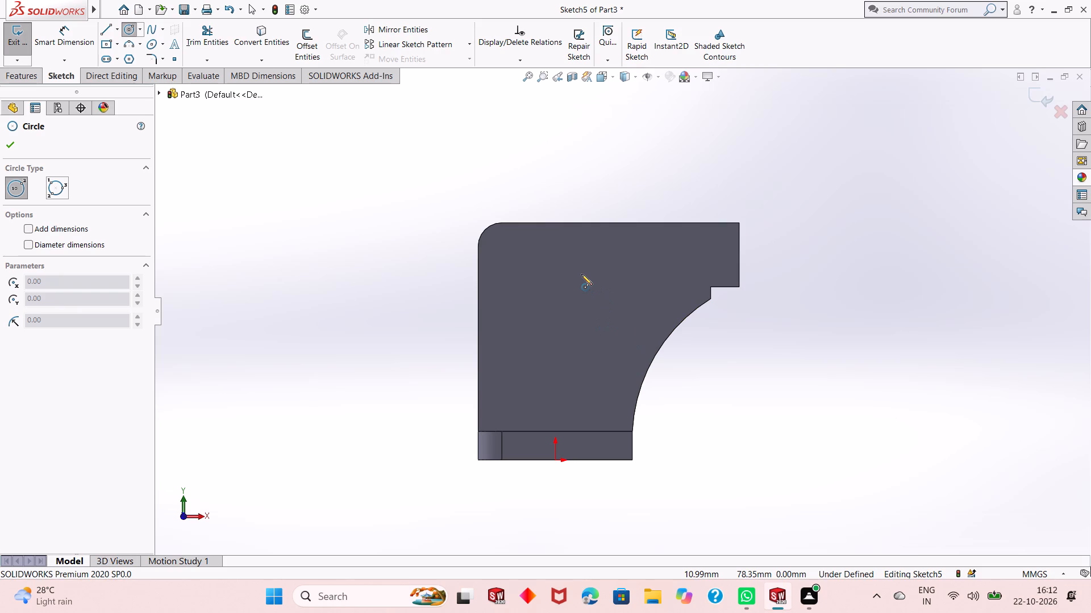
left_click(581, 274)
left_click(581, 234)
right_click(338, 222)
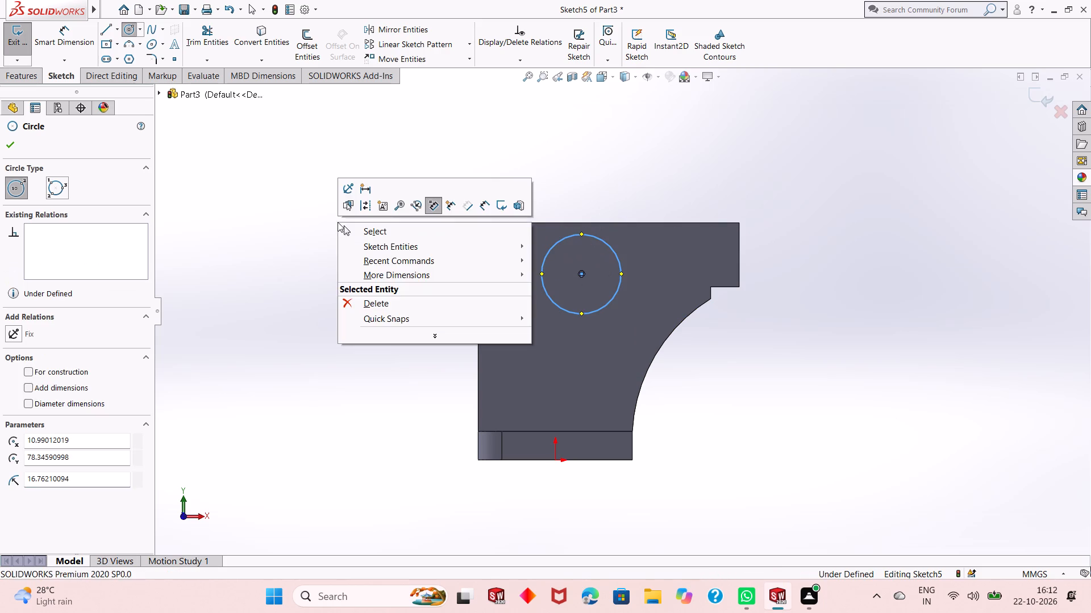
left_click(345, 228)
Dimension the sketched circle's diameter as 50 mm.
left_click(74, 36)
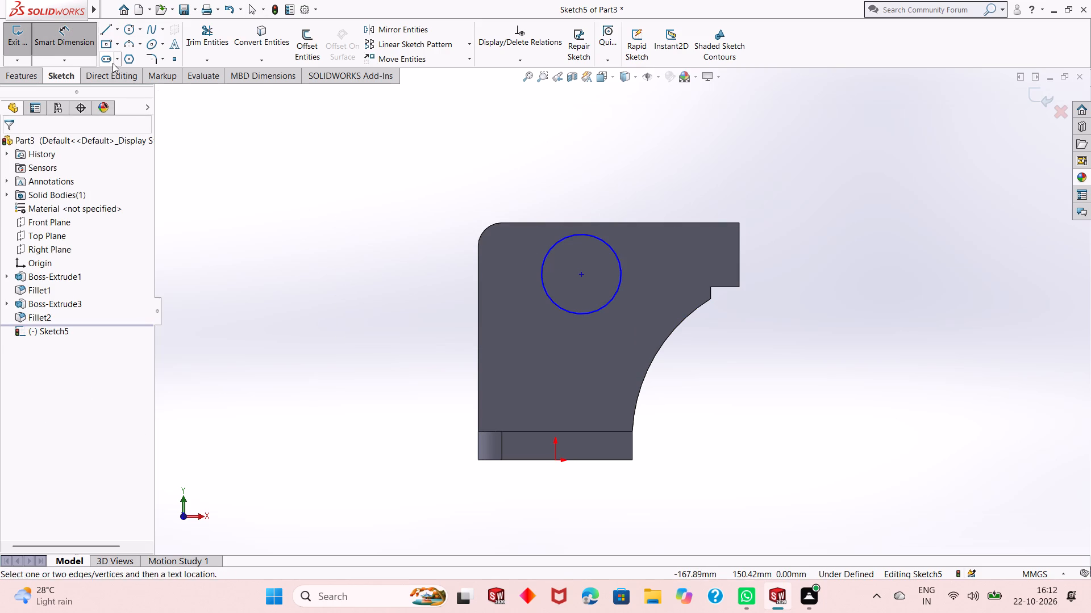
left_click(548, 301)
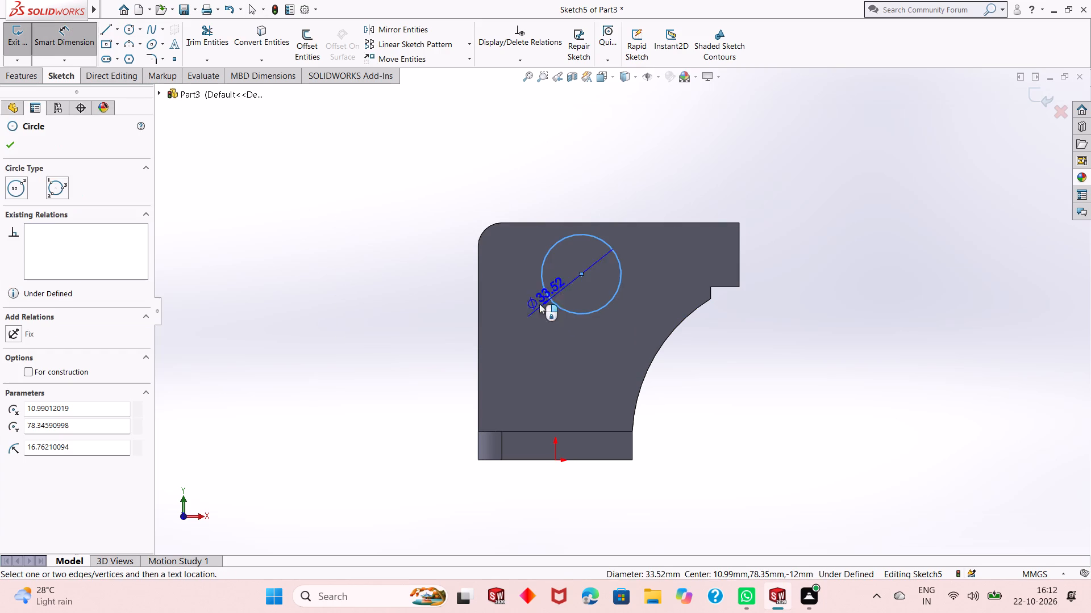
left_click(418, 349)
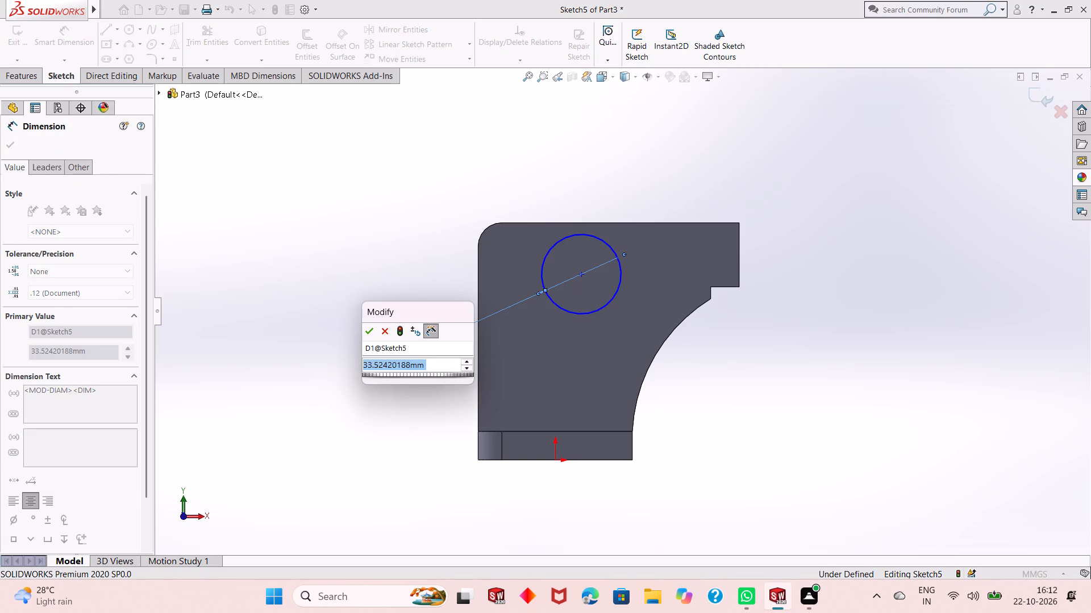
type("50")
key("Return")
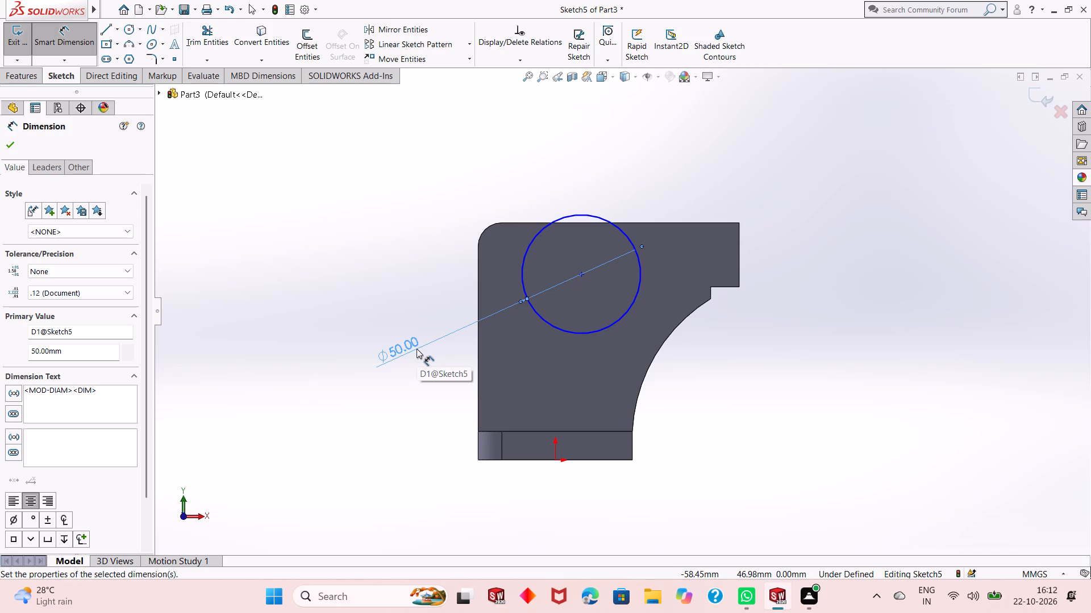
Locate the circle's centre 18 mm below the arm's top edge and 15 mm horizontally from the block's end on the overhang side.
left_click(584, 276)
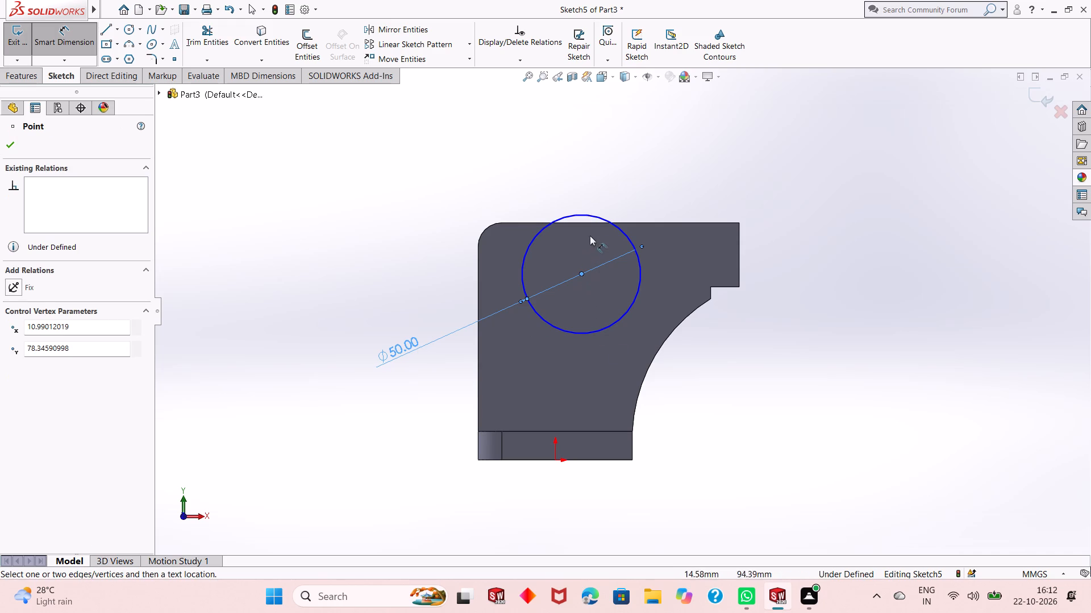
left_click(589, 224)
left_click(365, 244)
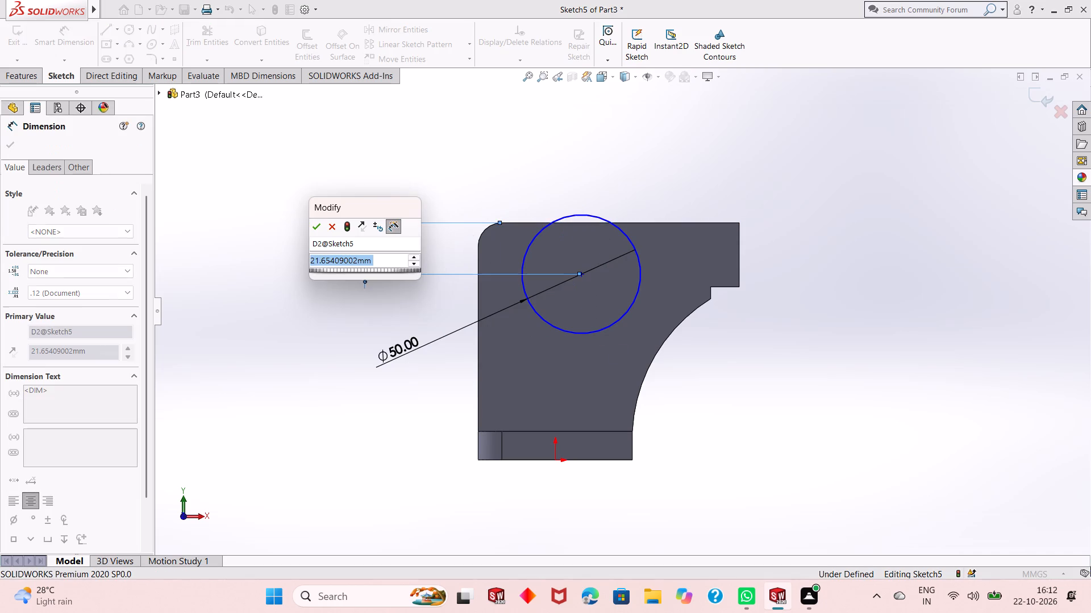
type("18")
key("Return")
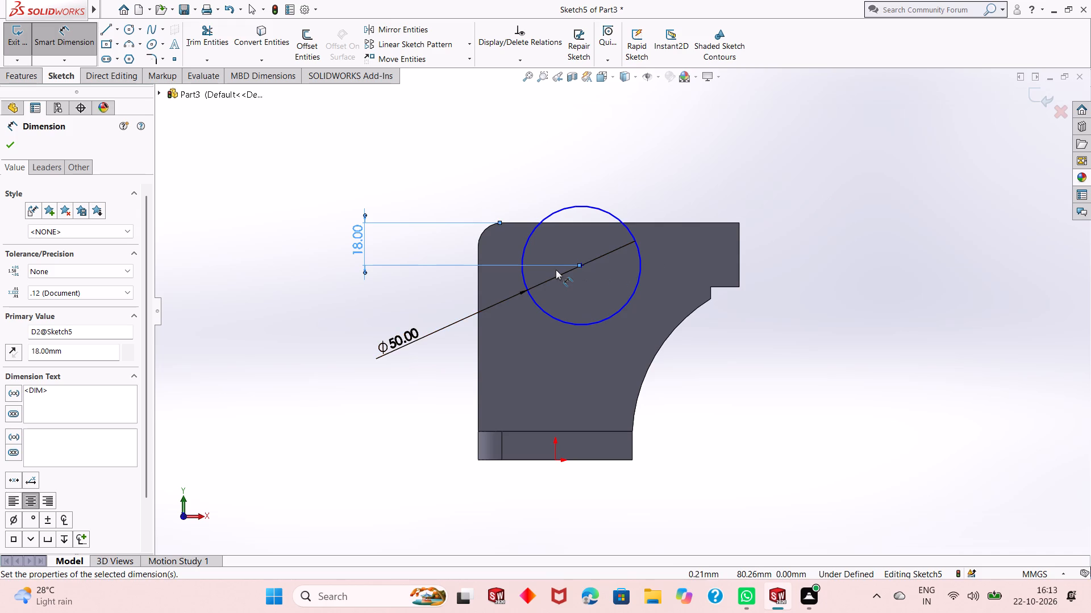
left_click(583, 267)
left_click(632, 453)
left_click(628, 488)
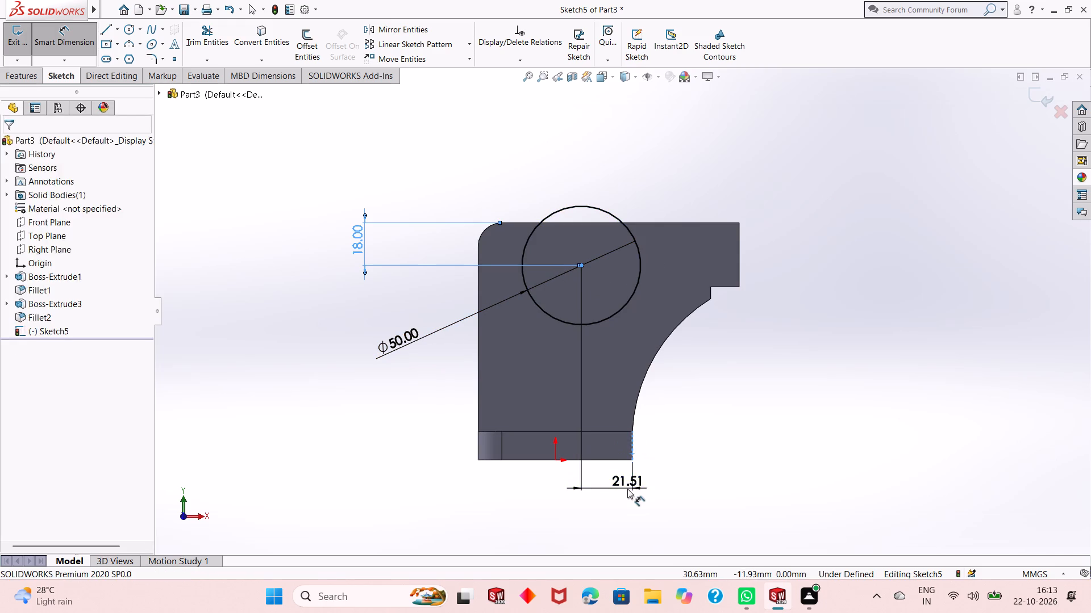
type("15")
key("Return")
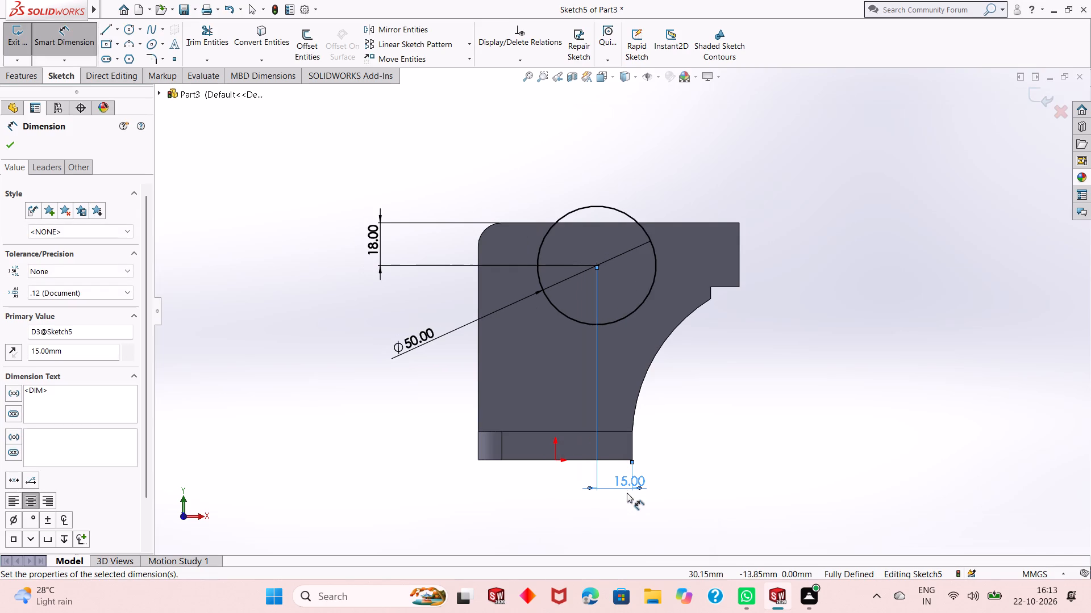
right_click(800, 393)
left_click(814, 430)
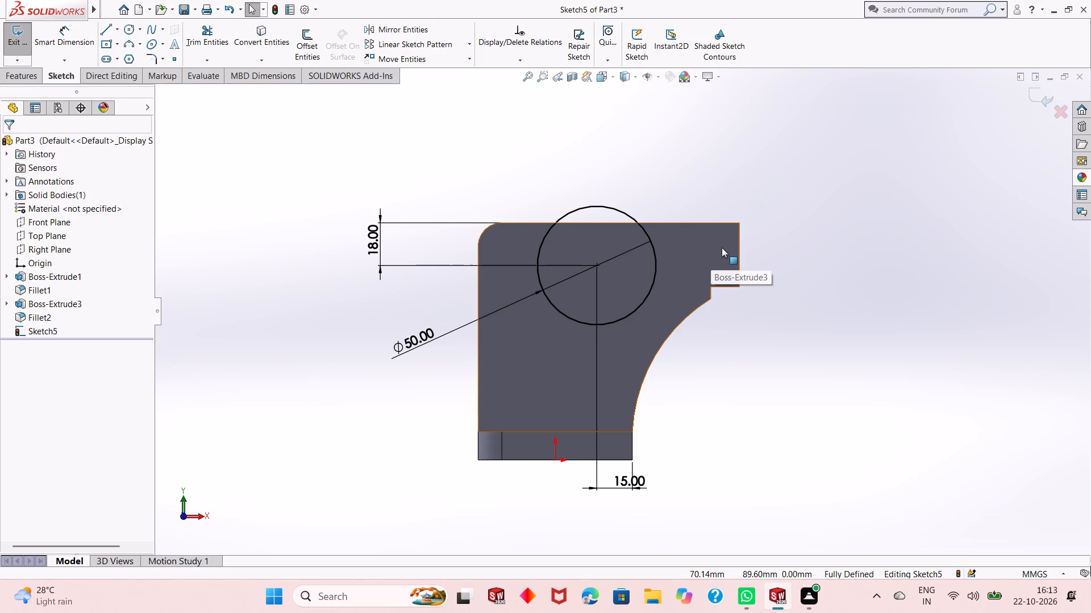
Sketch a 100 mm horizontal line along the arm's top edge, from the corner fillet's end to the overhanging end's corner.
scroll(624, 212, "down", 3)
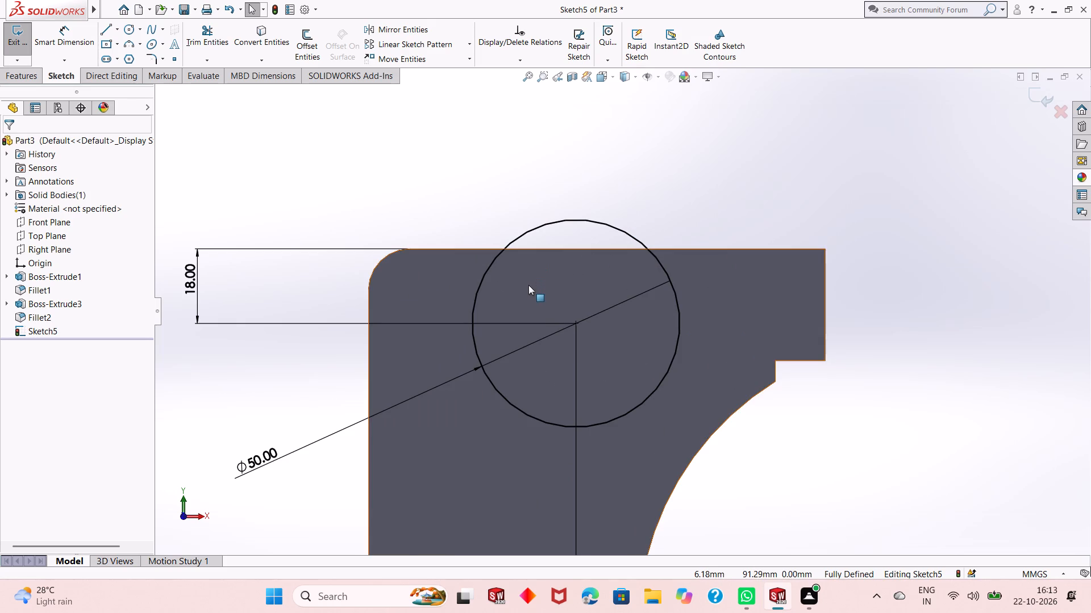
scroll(528, 285, "up", 2)
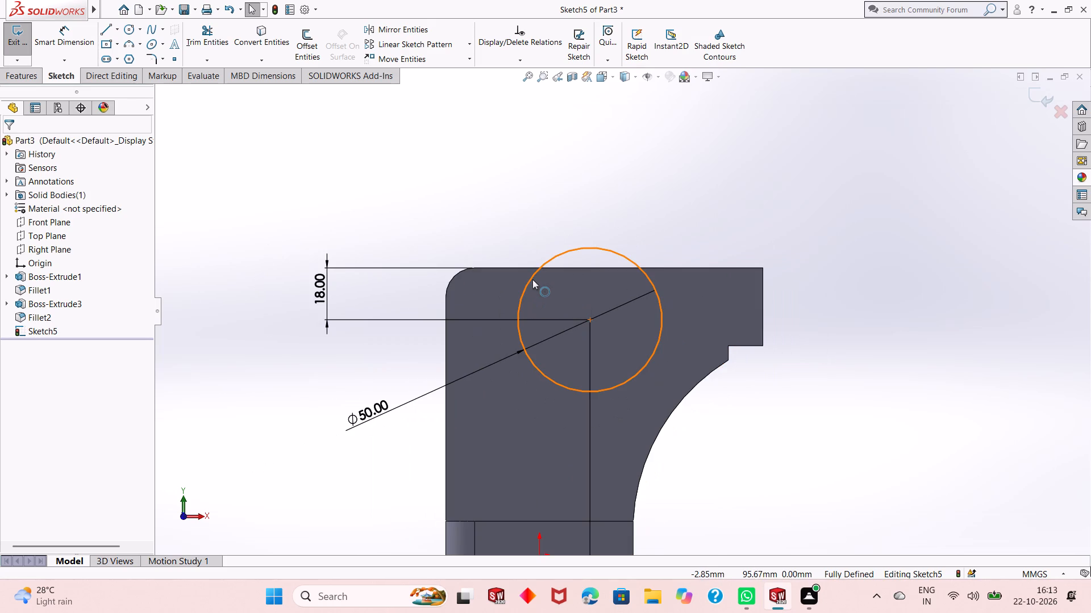
scroll(532, 279, "up", 1)
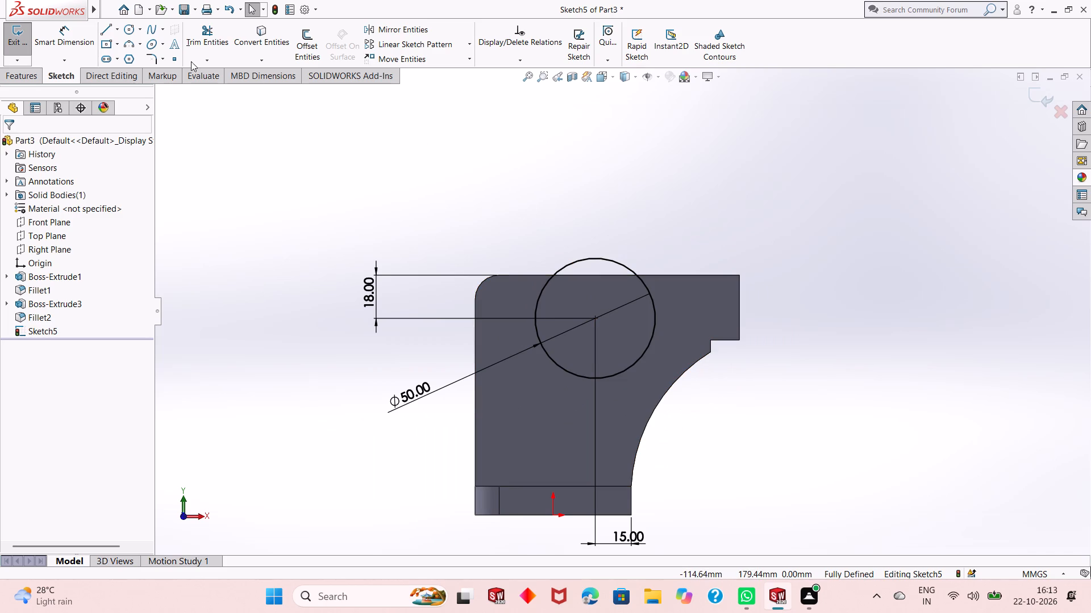
left_click(113, 32)
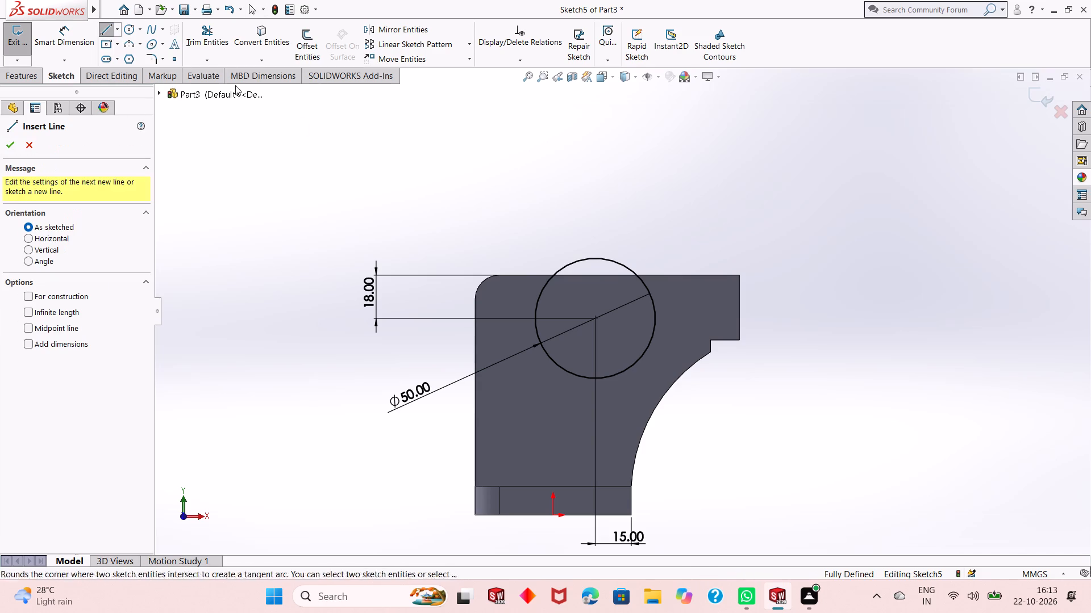
left_click(499, 274)
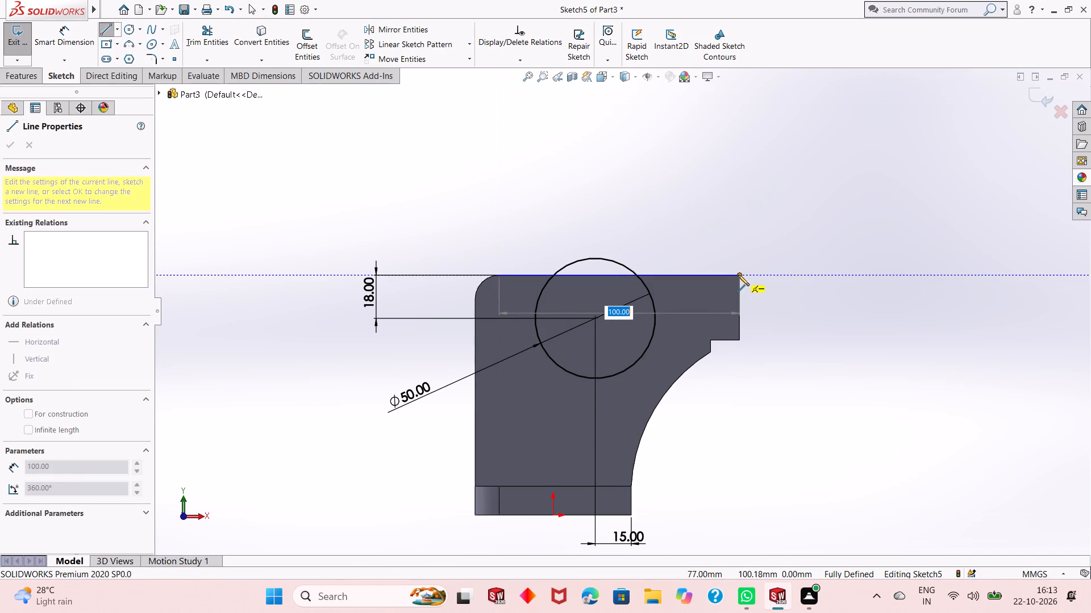
left_click(738, 275)
right_click(752, 256)
left_click(765, 268)
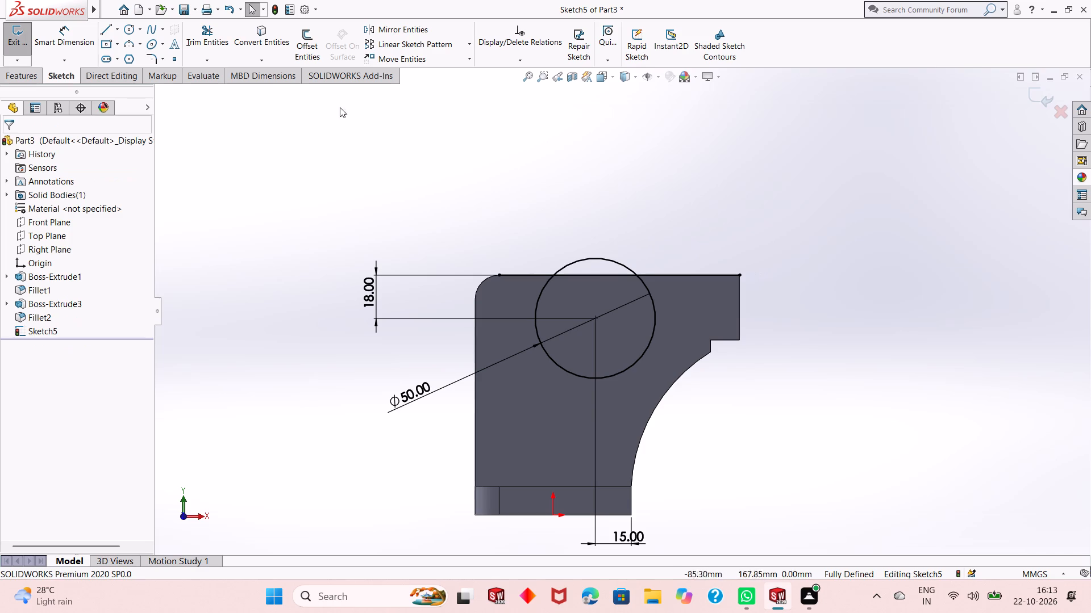
Trim the circle's arc above the arm's top edge and both line portions outside the circle, leaving a closed profile.
left_click(216, 40)
scroll(517, 242, "down", 3)
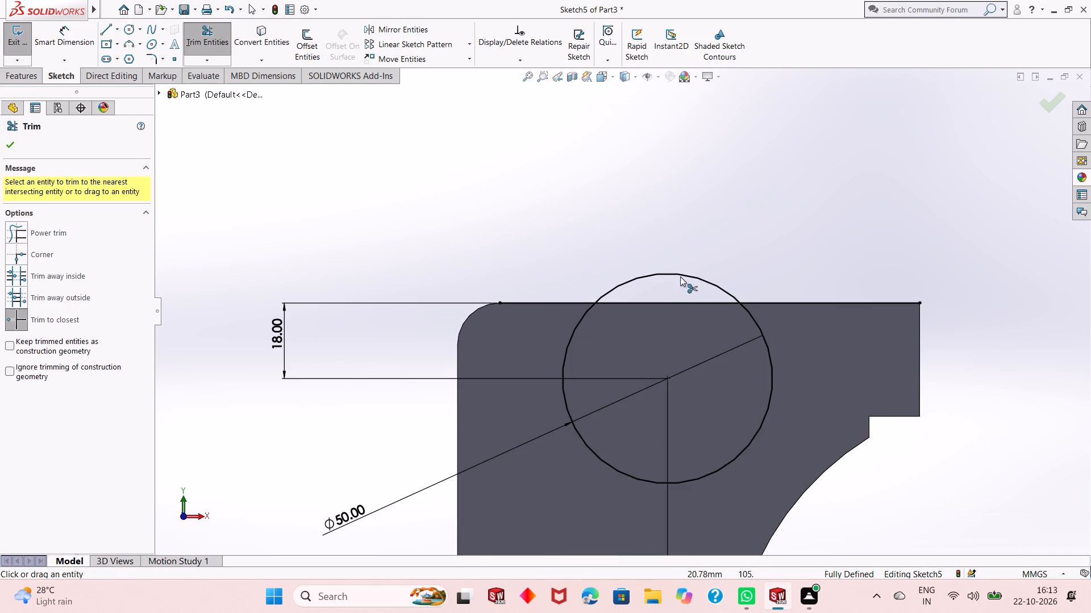
left_click(678, 272)
left_click(533, 303)
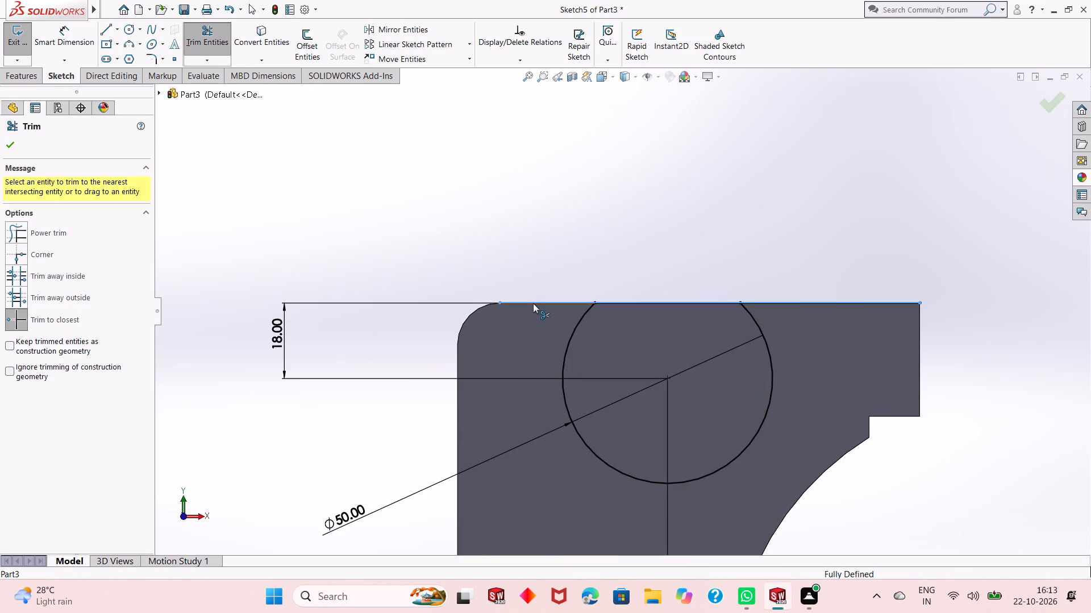
left_click(846, 303)
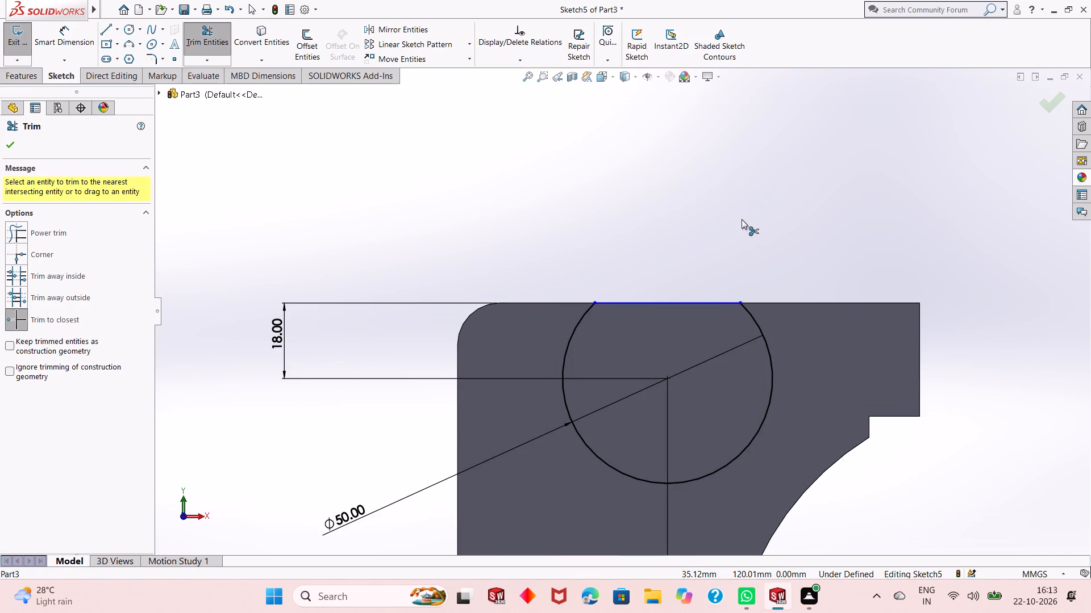
right_click(742, 219)
left_click(771, 257)
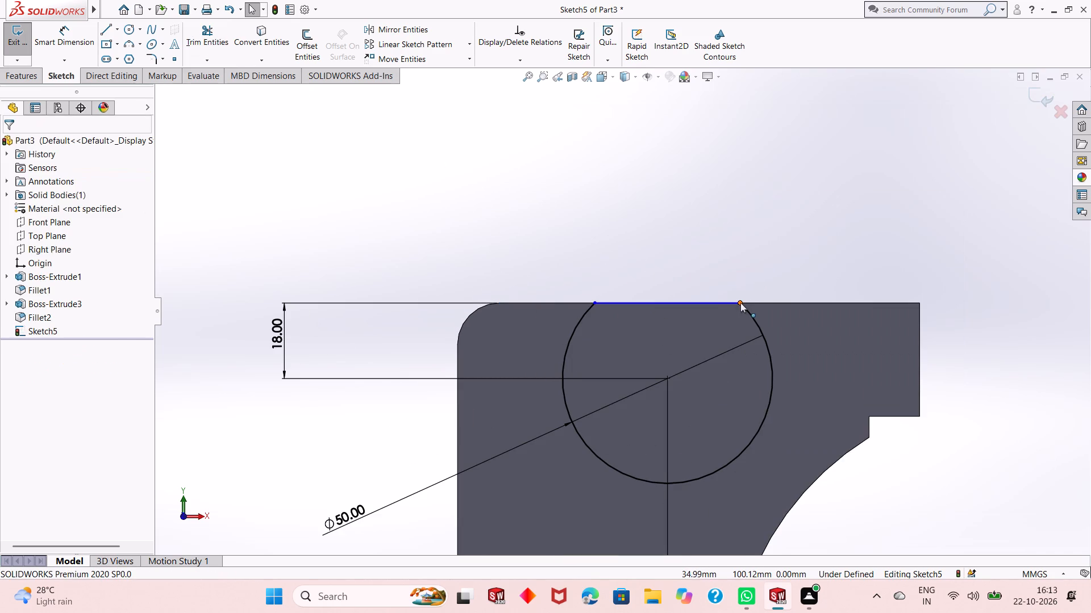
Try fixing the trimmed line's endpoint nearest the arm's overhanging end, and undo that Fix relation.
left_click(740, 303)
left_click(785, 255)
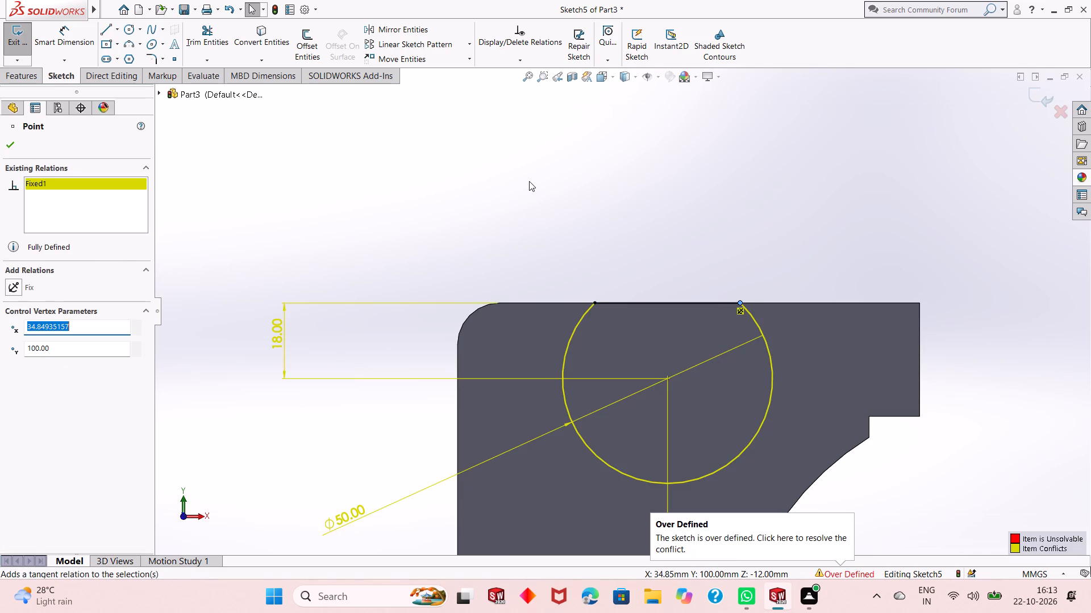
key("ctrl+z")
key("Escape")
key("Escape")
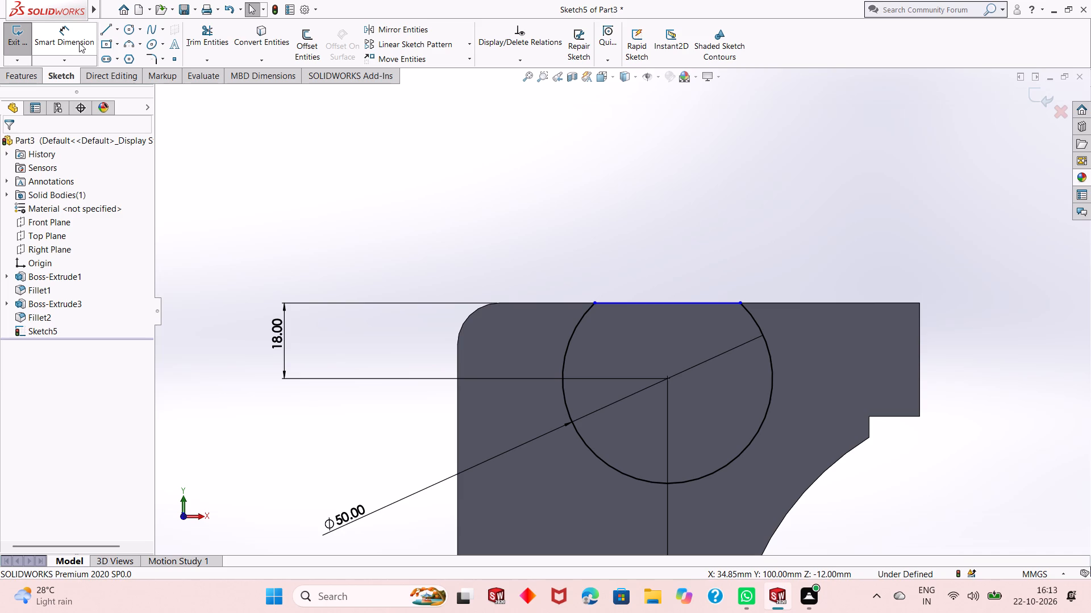
Dimension the length of the trimmed line that closes the circular profile.
left_click(79, 43)
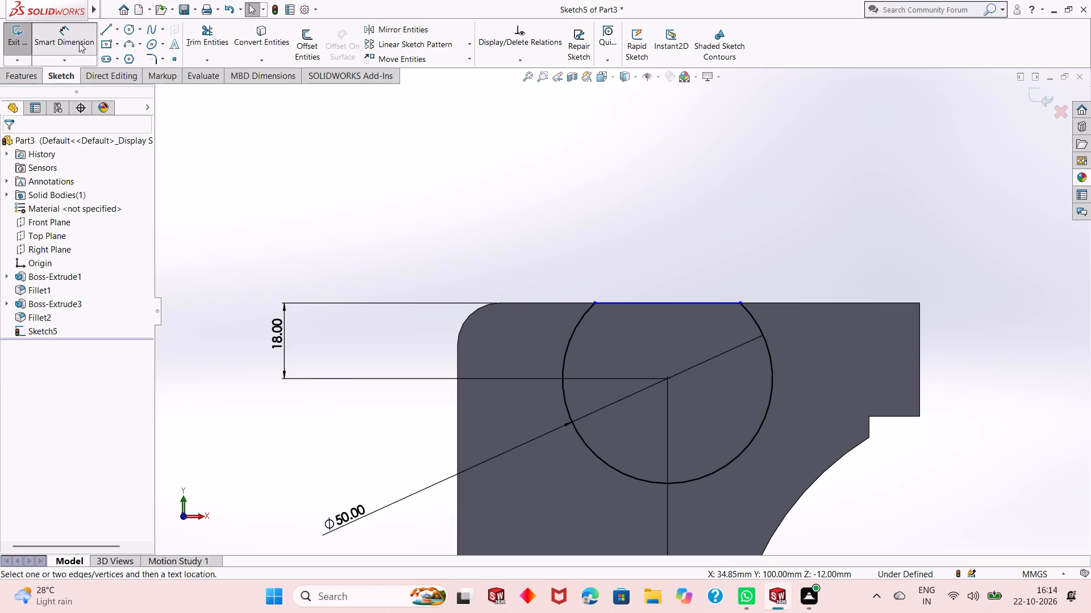
left_click(653, 303)
left_click(661, 322)
key("Escape")
key("Escape")
key("Escape")
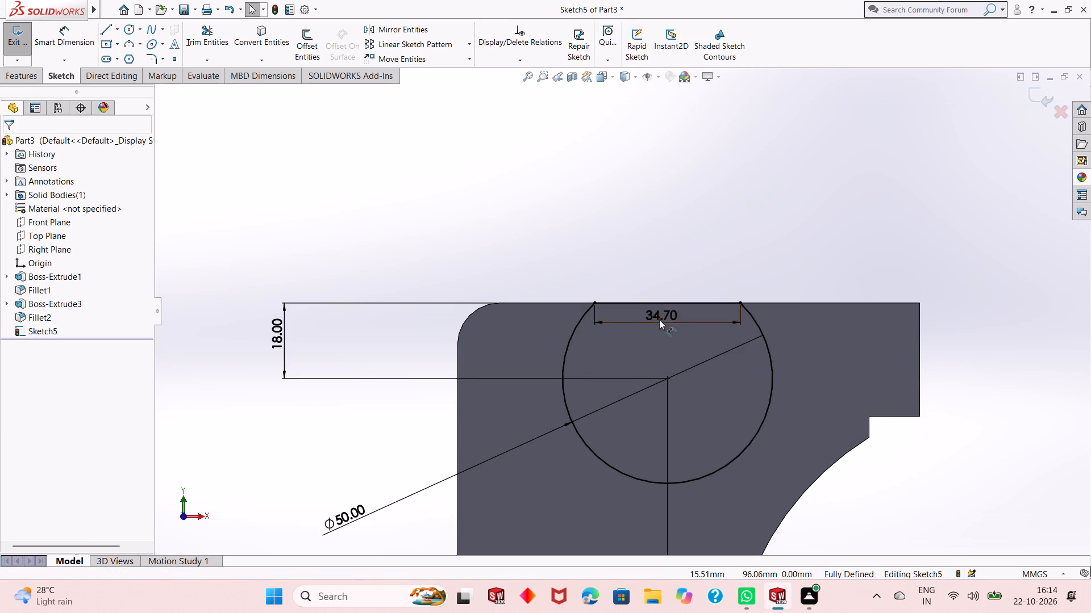
key("Escape")
key("Escape")
key("Escape")
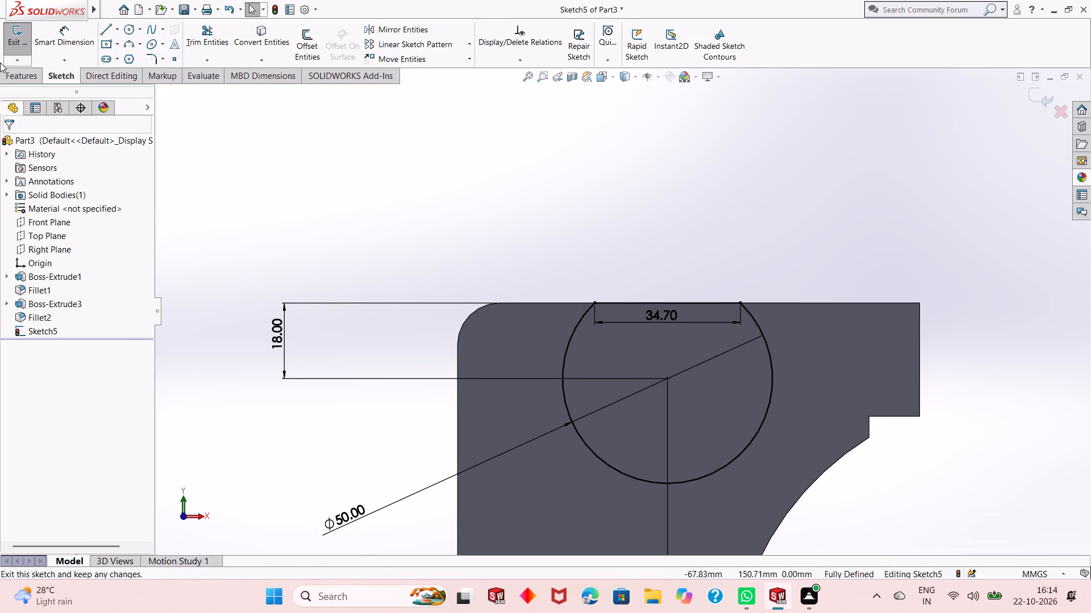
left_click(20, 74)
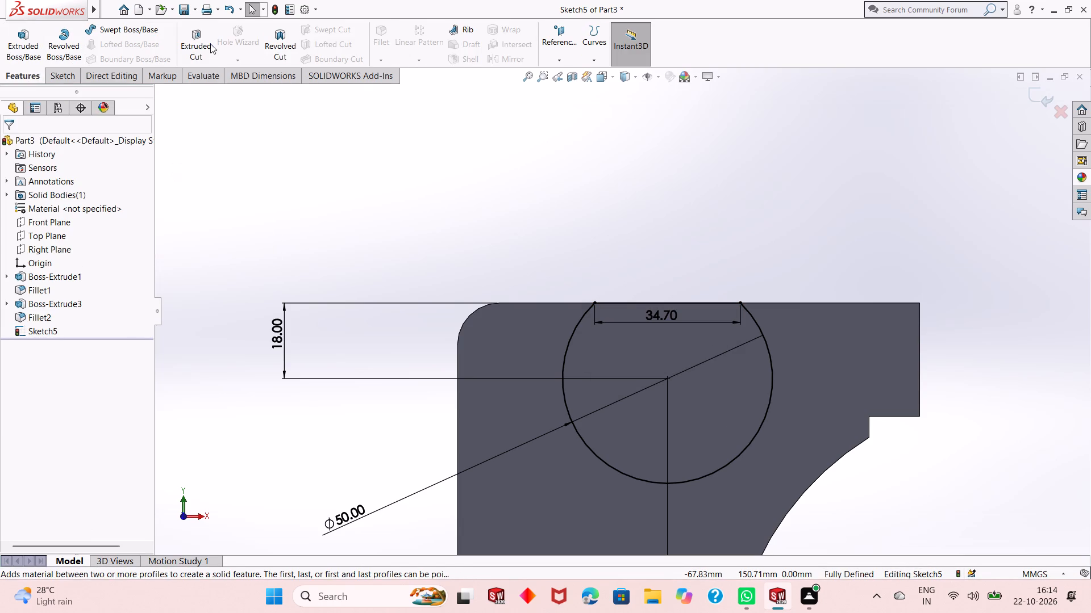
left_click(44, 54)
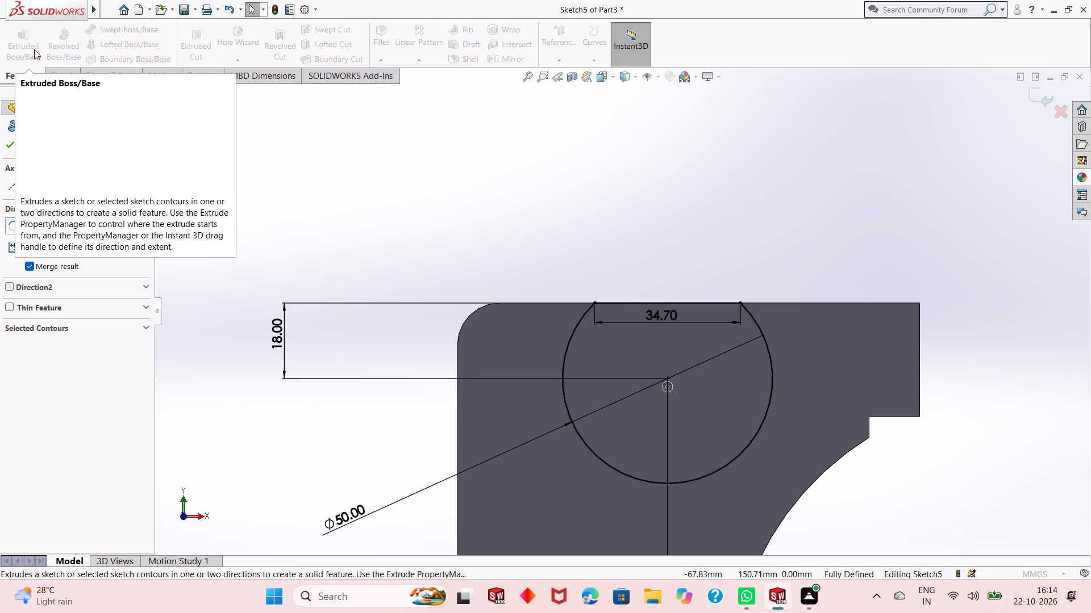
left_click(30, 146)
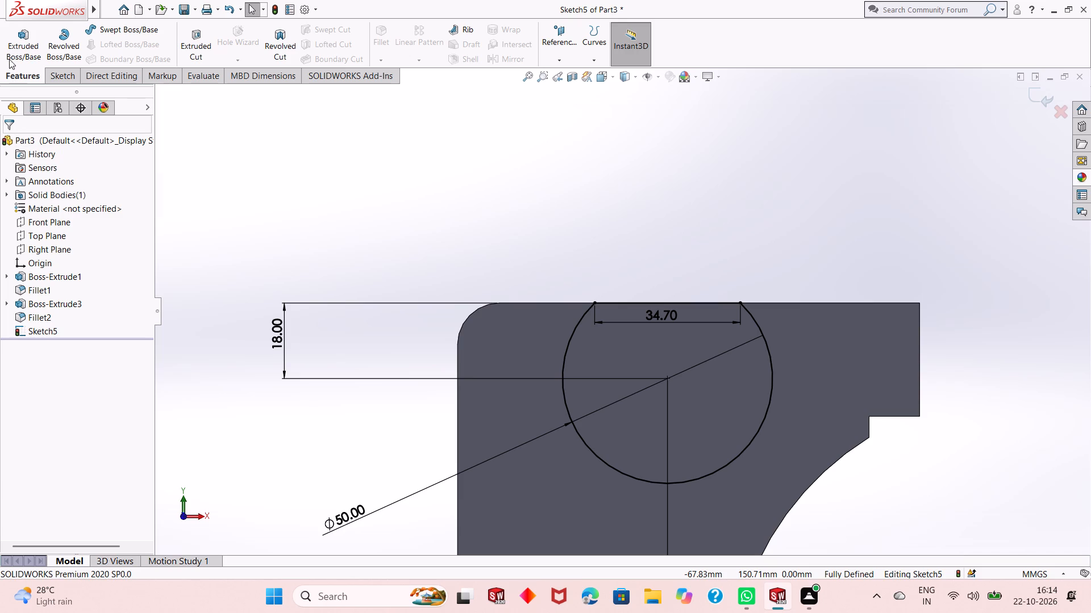
Extrude the trimmed circular profile 48 mm (60-12) out from the arm's face, merged with the body.
left_click(17, 48)
scroll(673, 401, "up", 2)
middle_click_drag(796, 376, 739, 399)
scroll(739, 399, "up", 2)
scroll(735, 346, "down", 1)
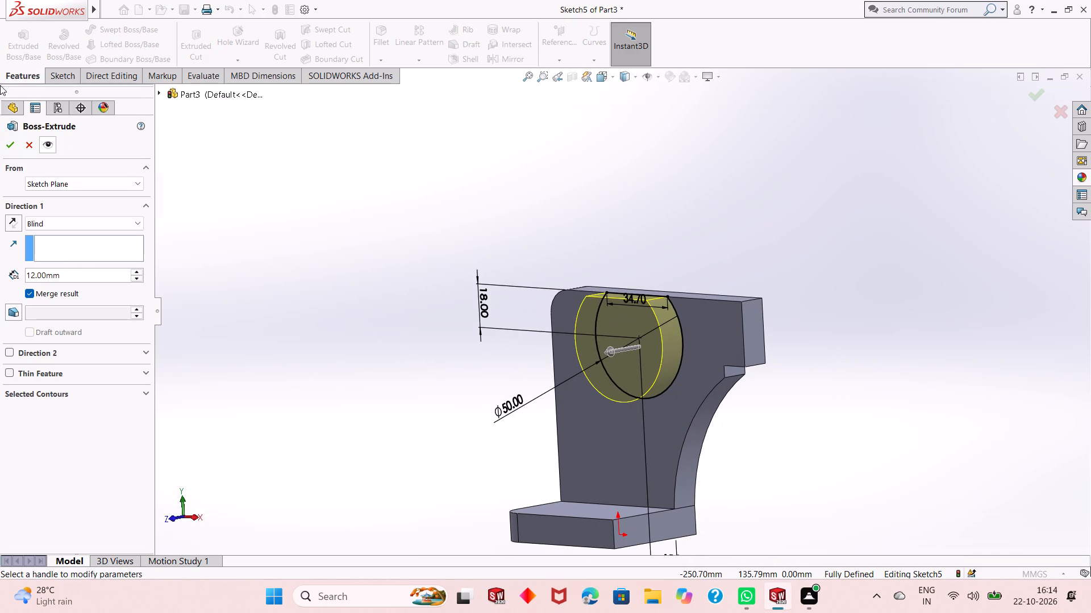
double_click(64, 270)
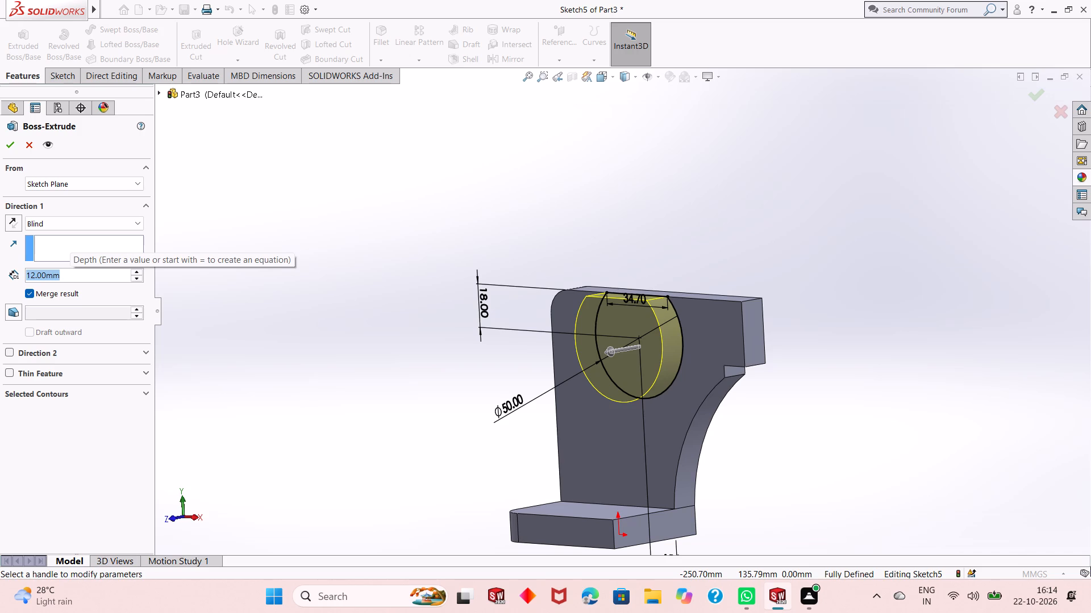
type("60-12")
key("Return")
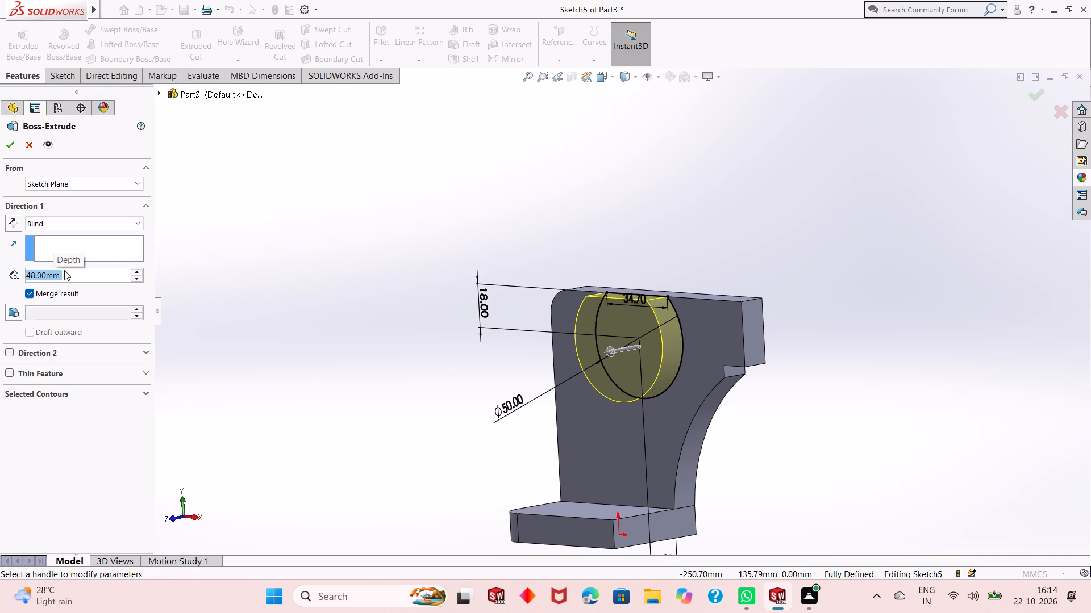
left_click(6, 150)
key("Escape")
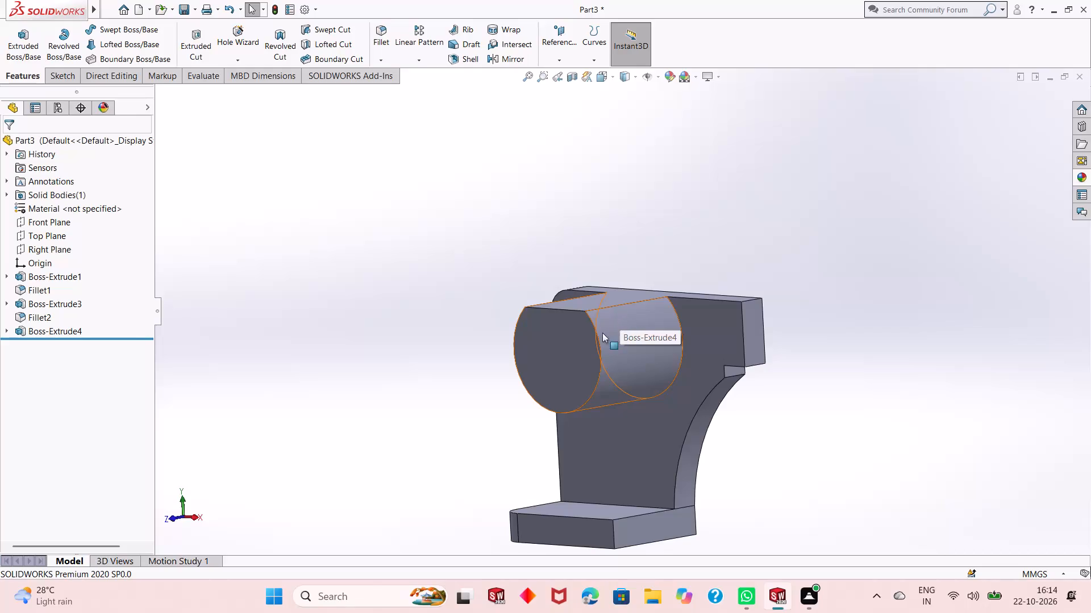
On the new boss's end face, sketch a center rectangle about 18.6 × 5 mm, centred on the midpoint of the flat top edge.
left_click(568, 324)
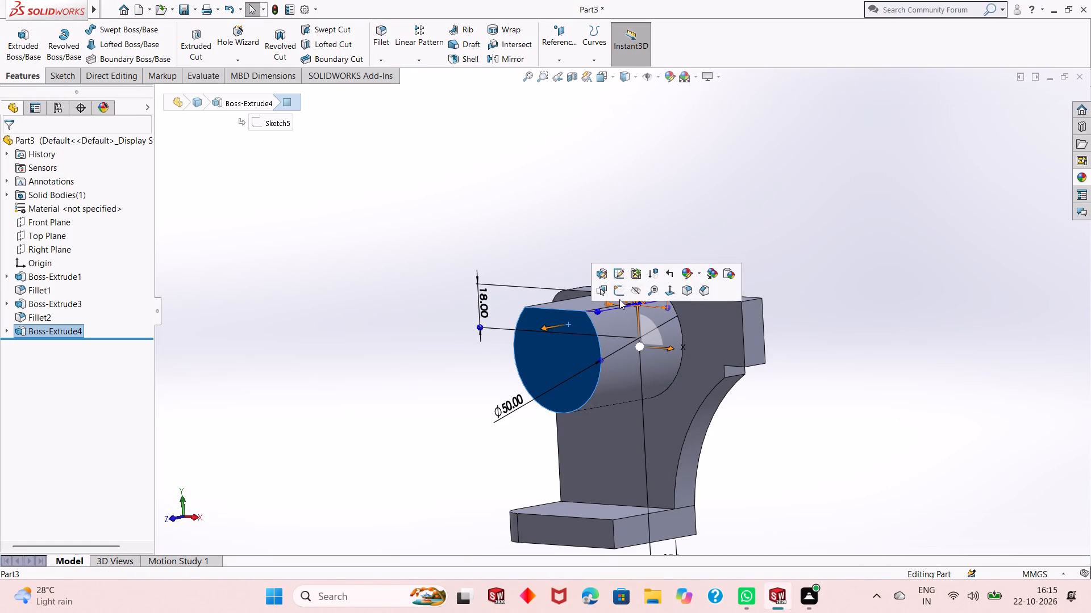
left_click(622, 290)
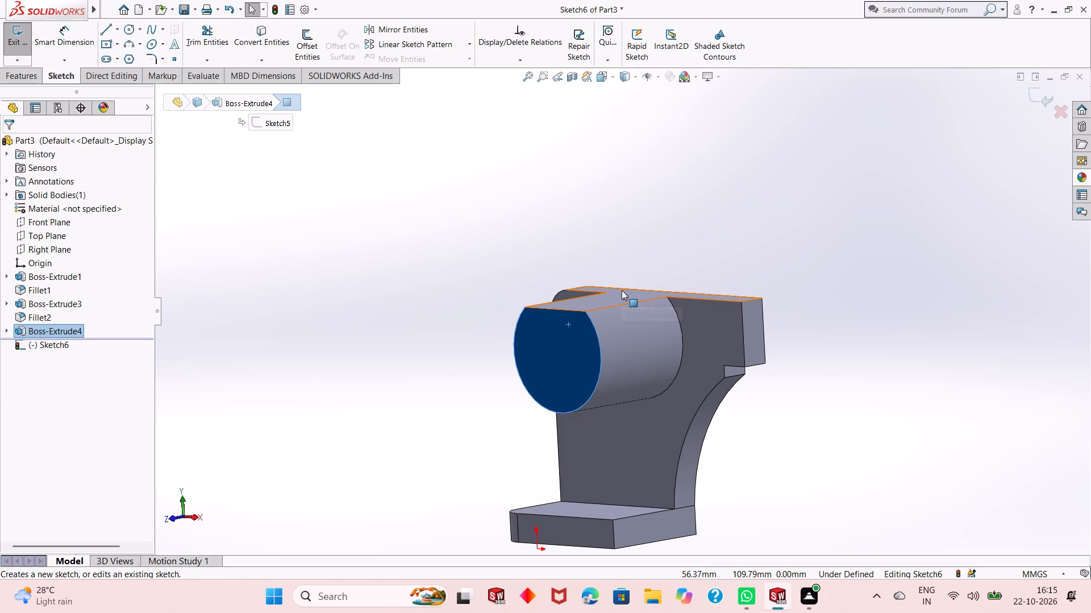
key("ctrl+8")
scroll(597, 345, "up", 2)
left_click(618, 150)
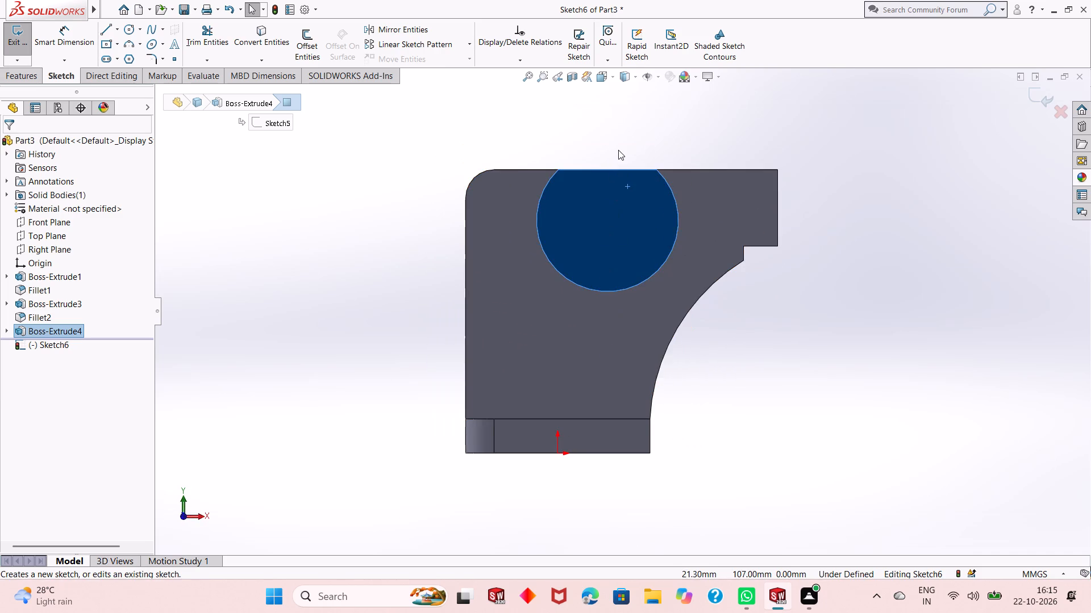
scroll(631, 141, "down", 2)
left_click(117, 41)
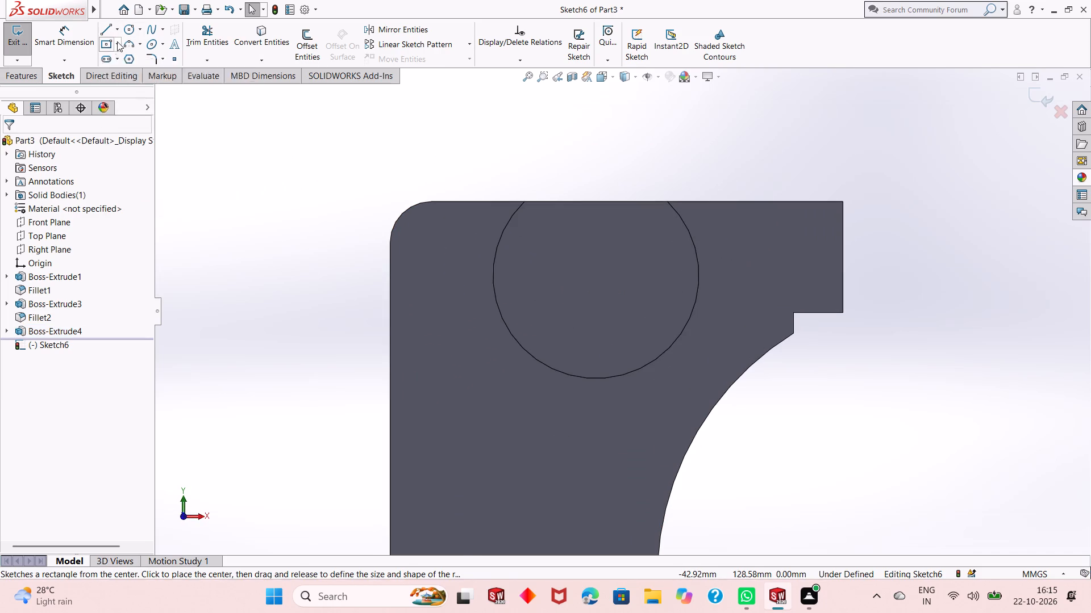
left_click(116, 57)
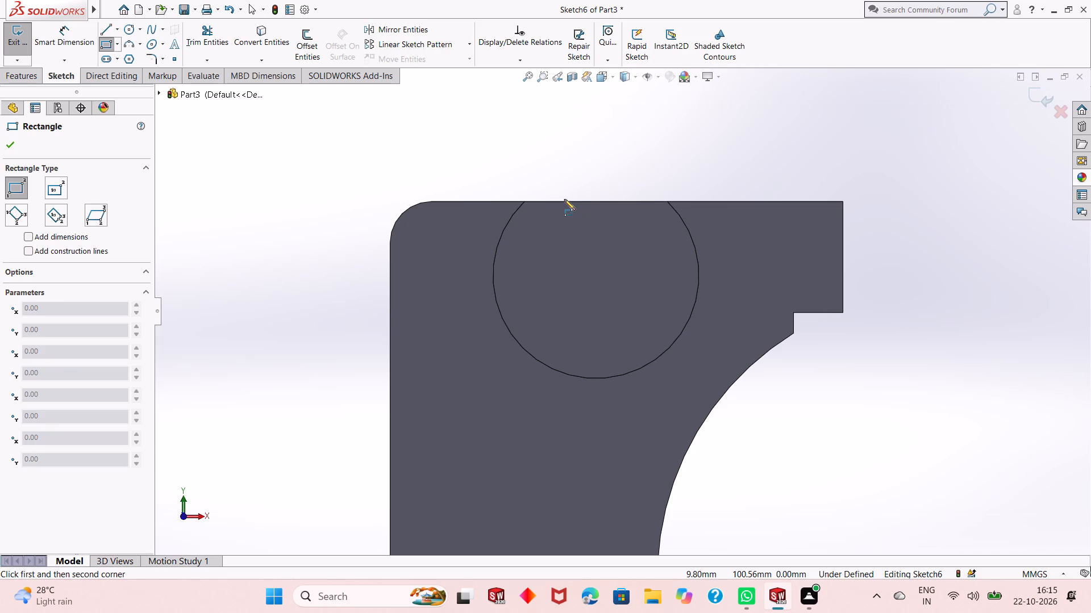
key("Escape")
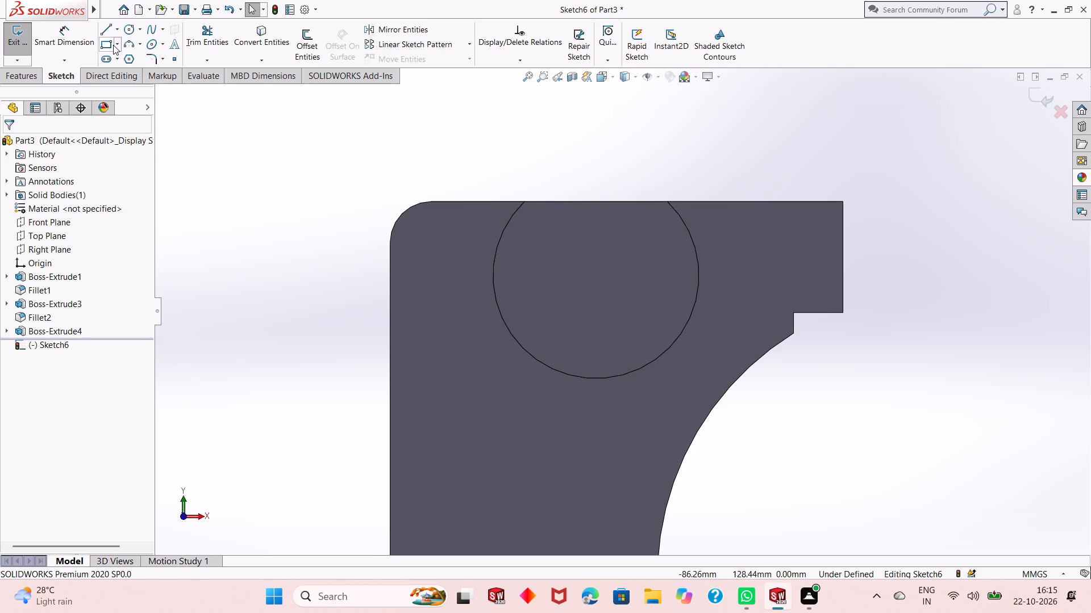
left_click(117, 41)
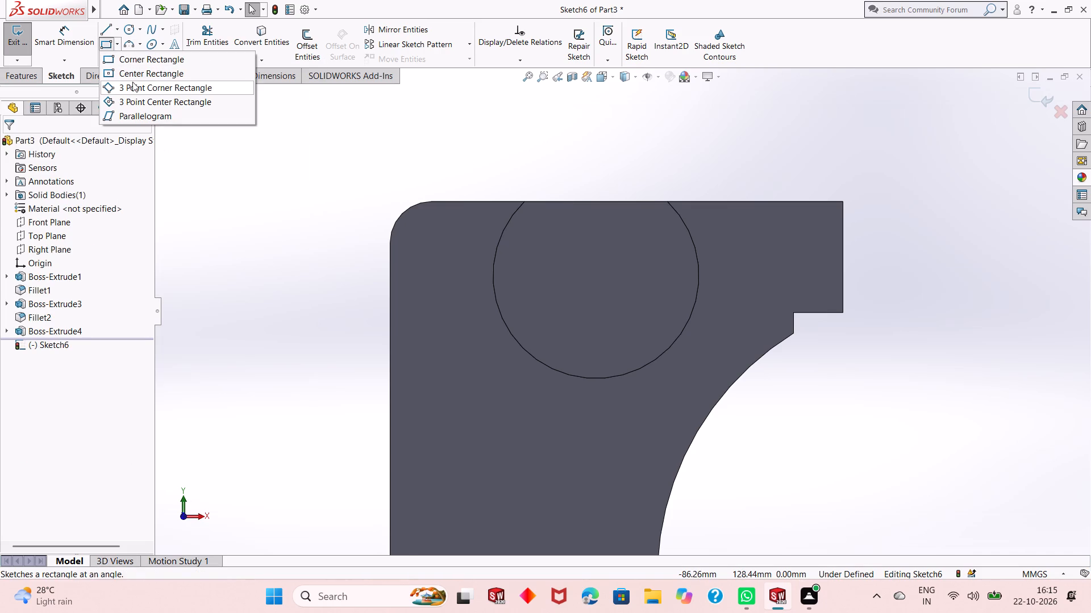
left_click(152, 75)
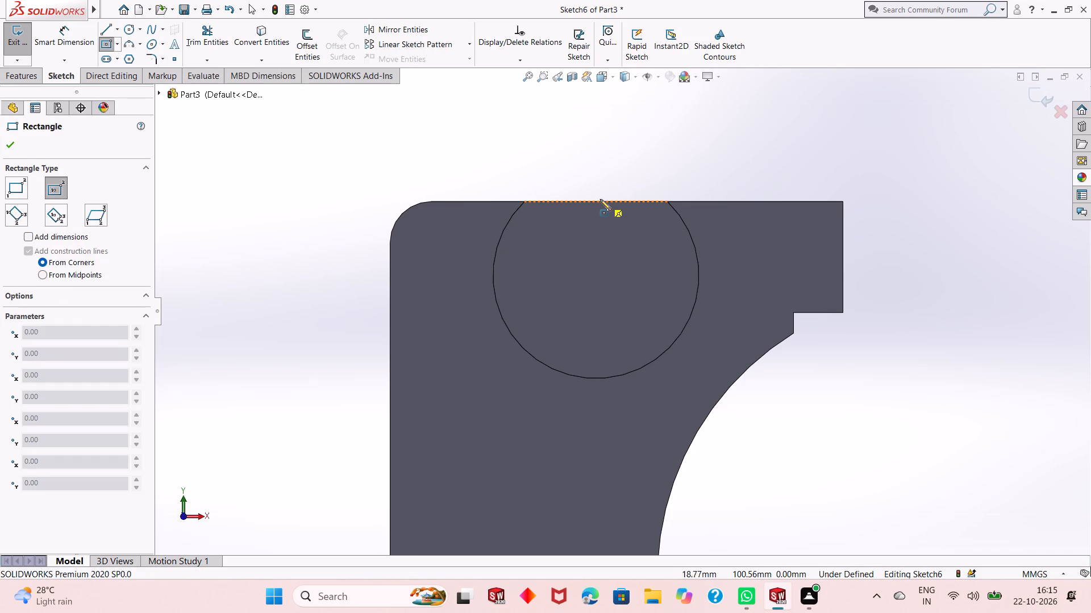
left_click(597, 203)
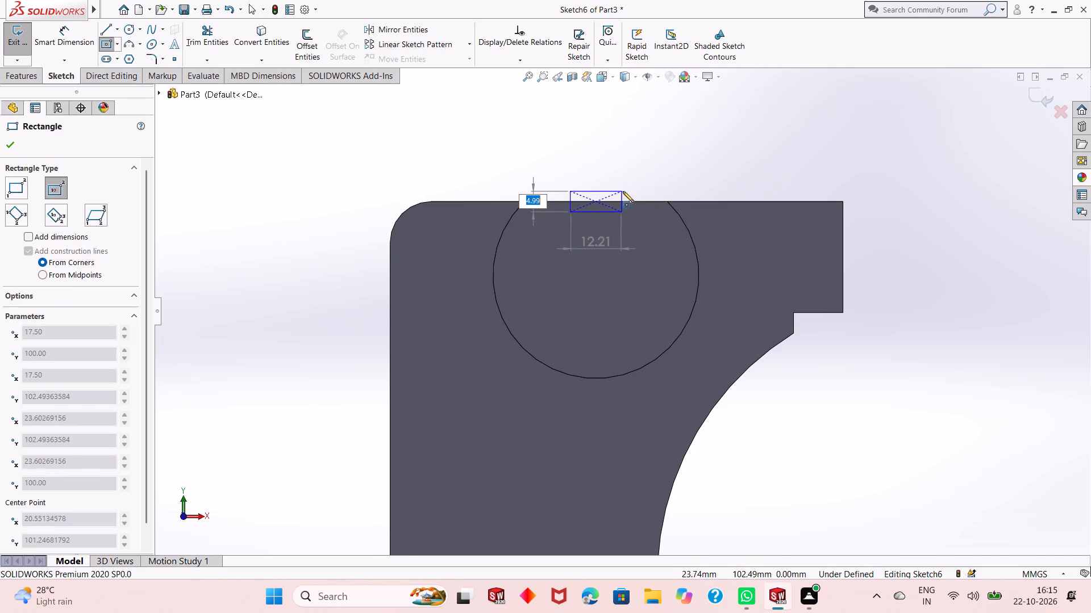
left_click(634, 191)
right_click(749, 163)
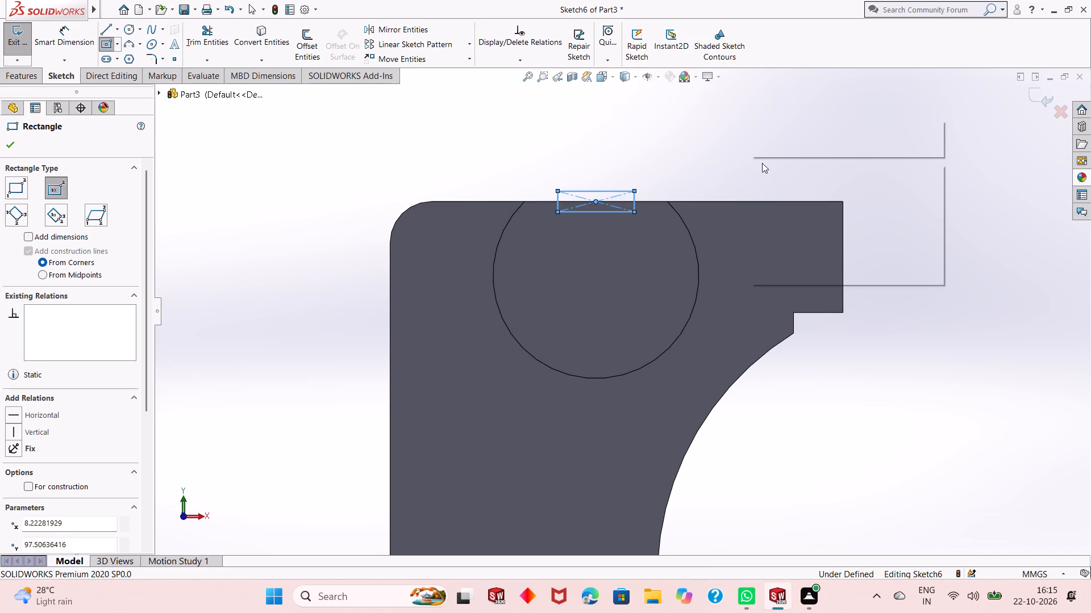
left_click(771, 172)
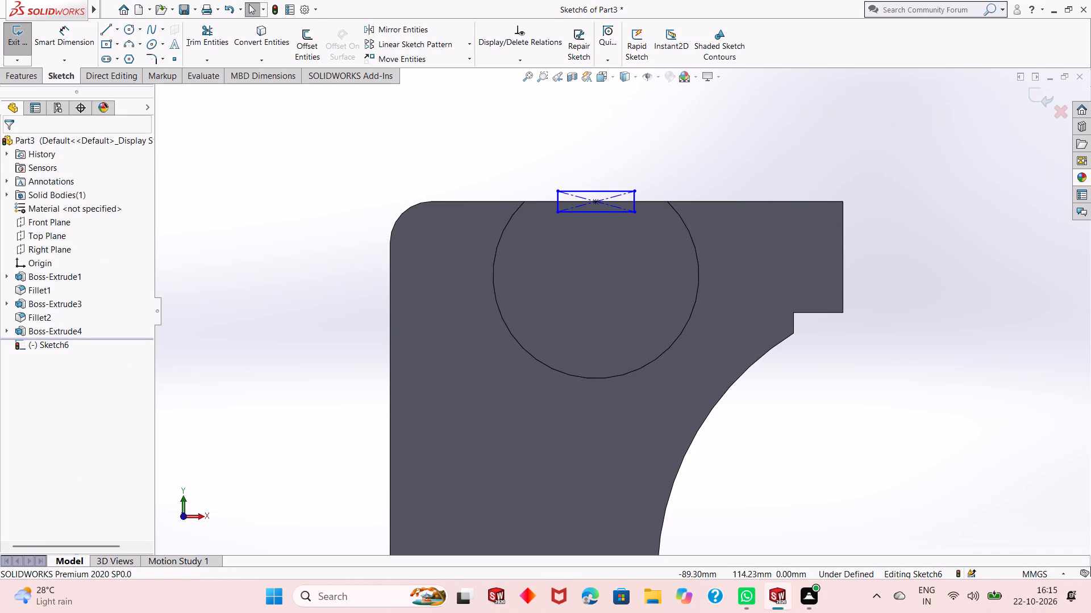
Dimension the rectangle 13 mm wide and 6 mm high.
left_click(31, 72)
left_click(67, 70)
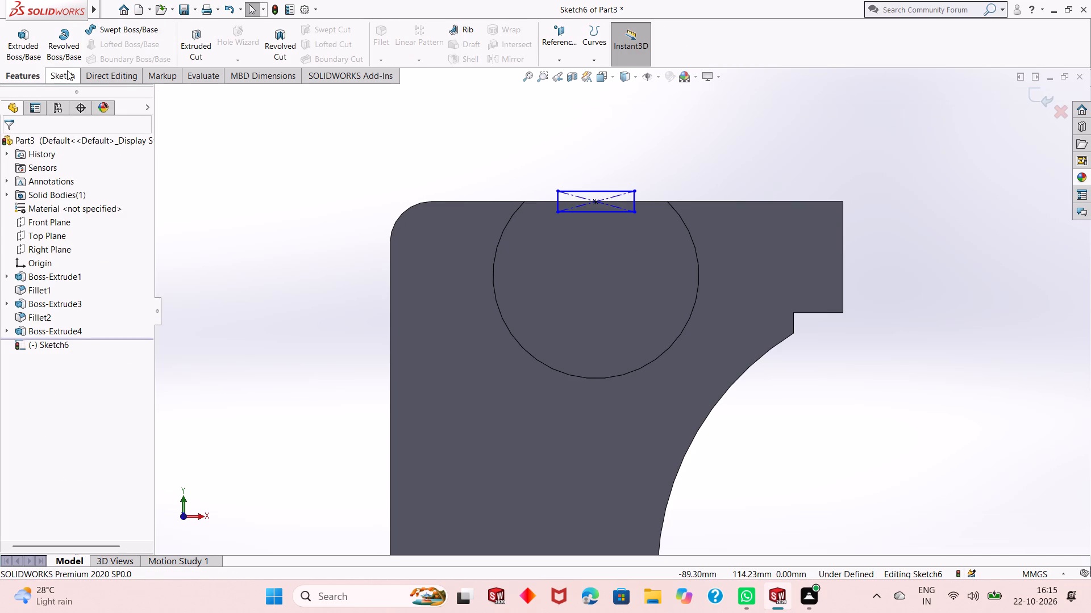
left_click(66, 47)
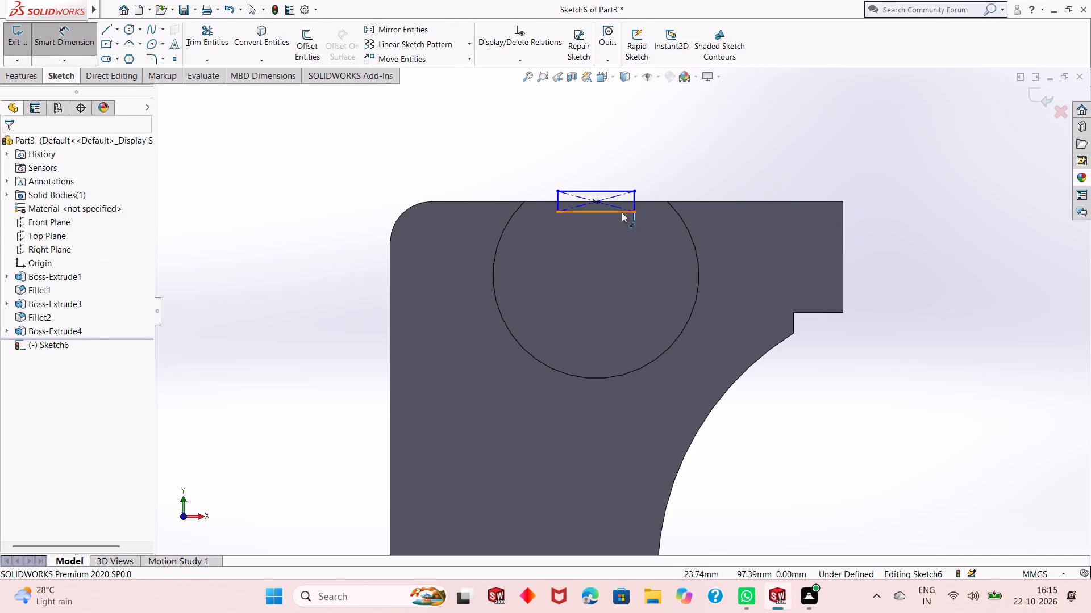
left_click(622, 212)
left_click(617, 247)
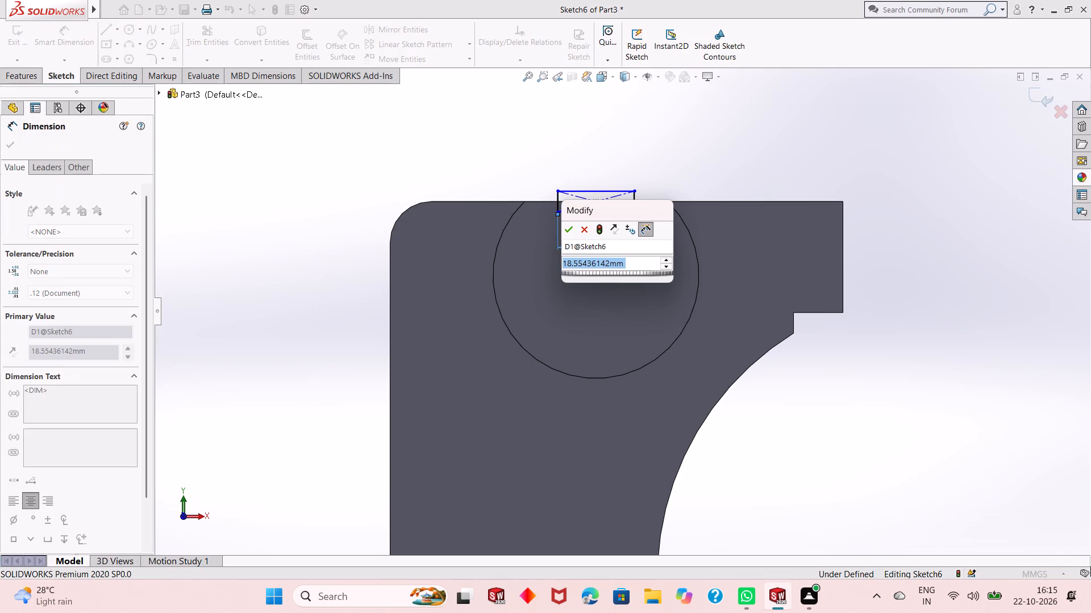
type("13")
key("Return")
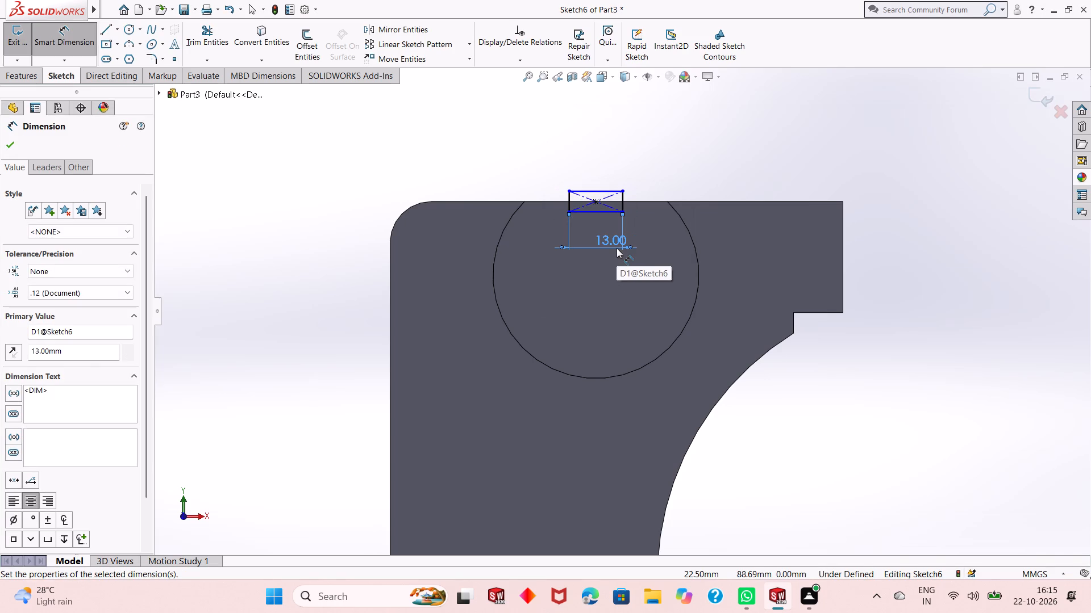
left_click(624, 206)
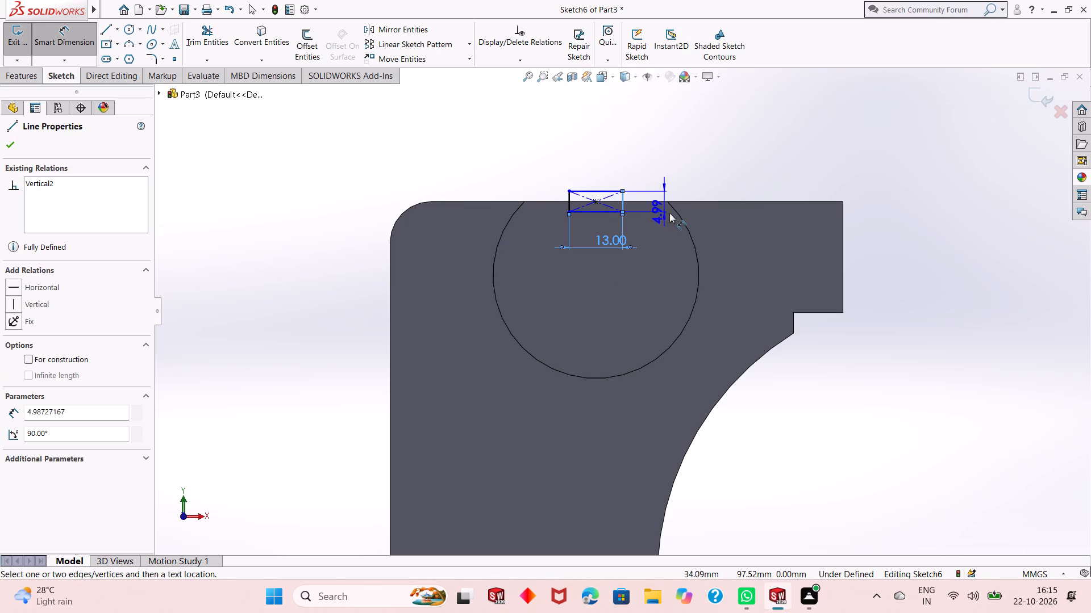
left_click(655, 219)
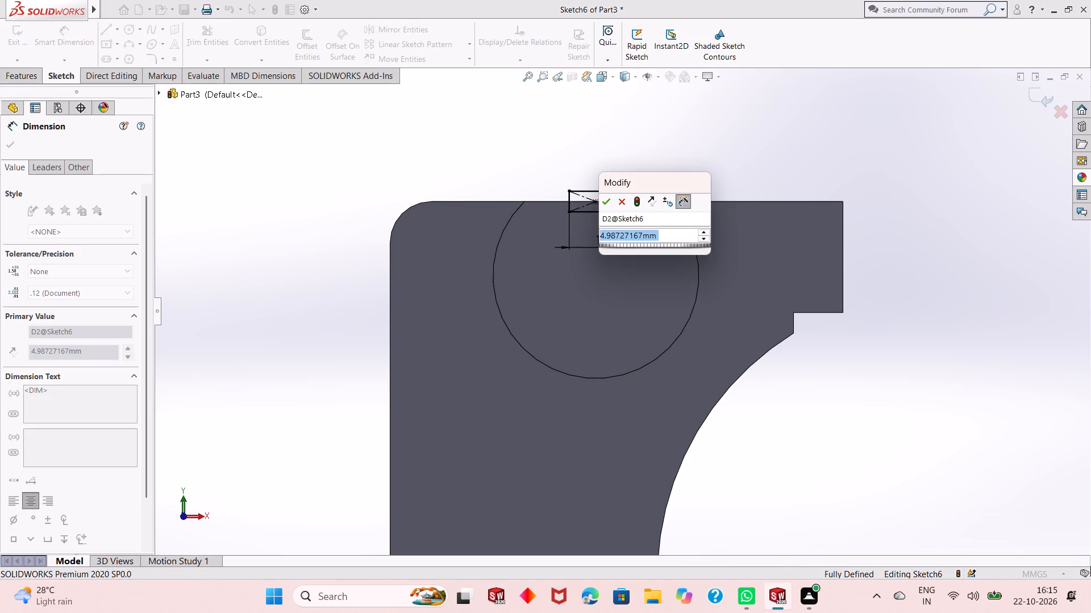
key("6")
key("Return")
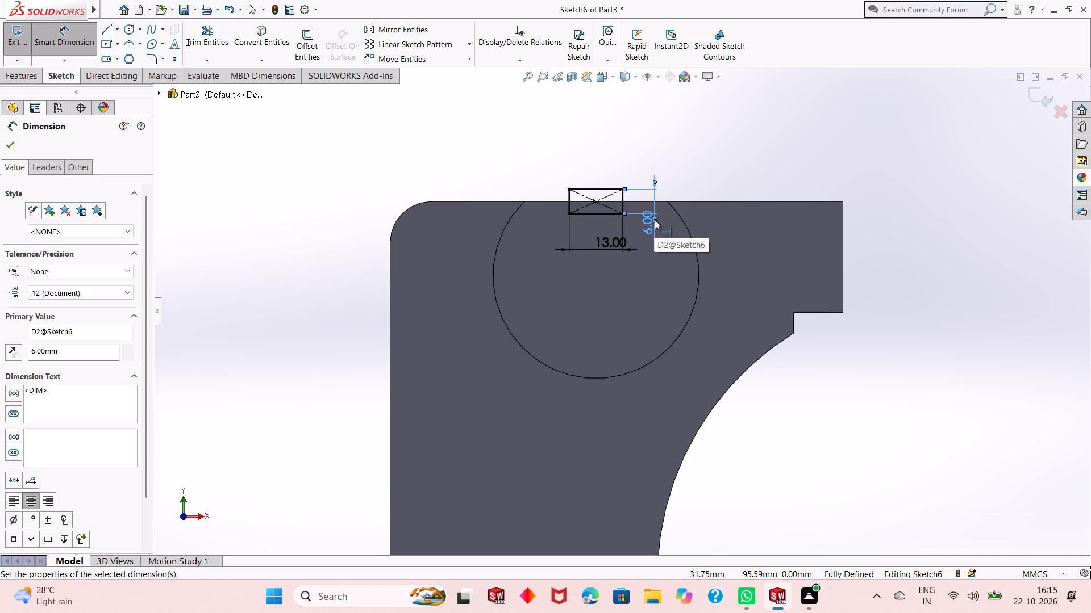
Change the rectangle's width to 16 mm.
double_click(607, 233)
type("16")
key("Return")
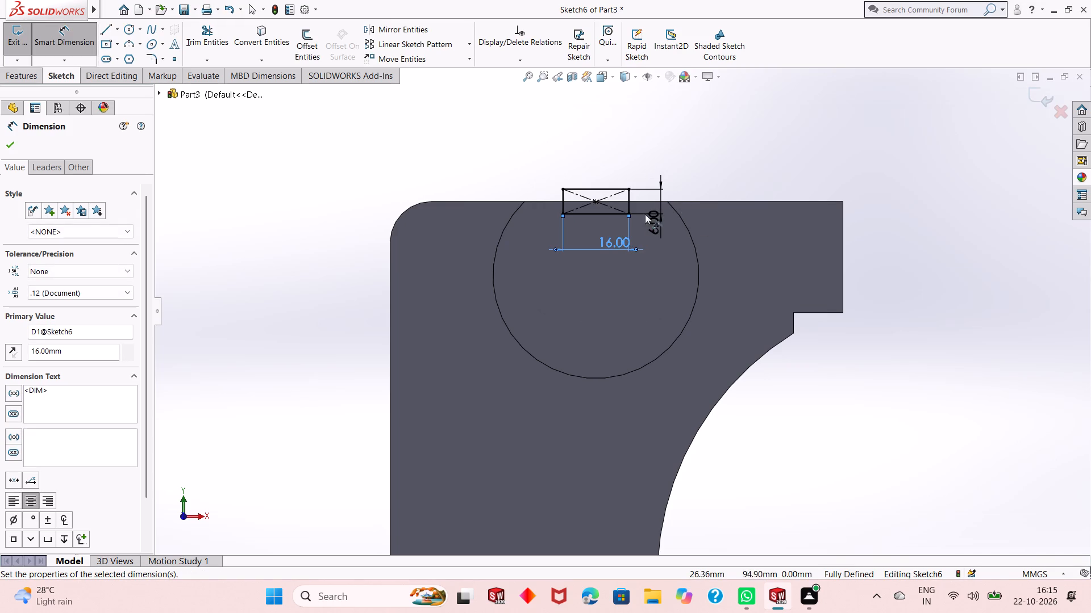
right_click(876, 172)
left_click(922, 205)
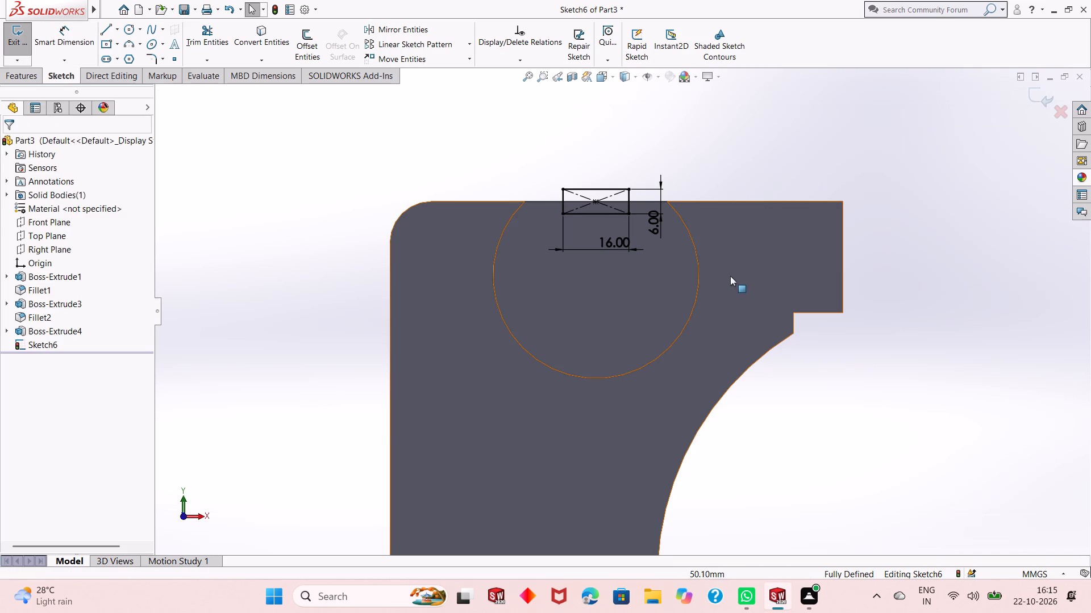
Cut the rectangle Through All along the boss and the arm, making a slot in their flat top.
middle_click_drag(709, 220, 676, 265)
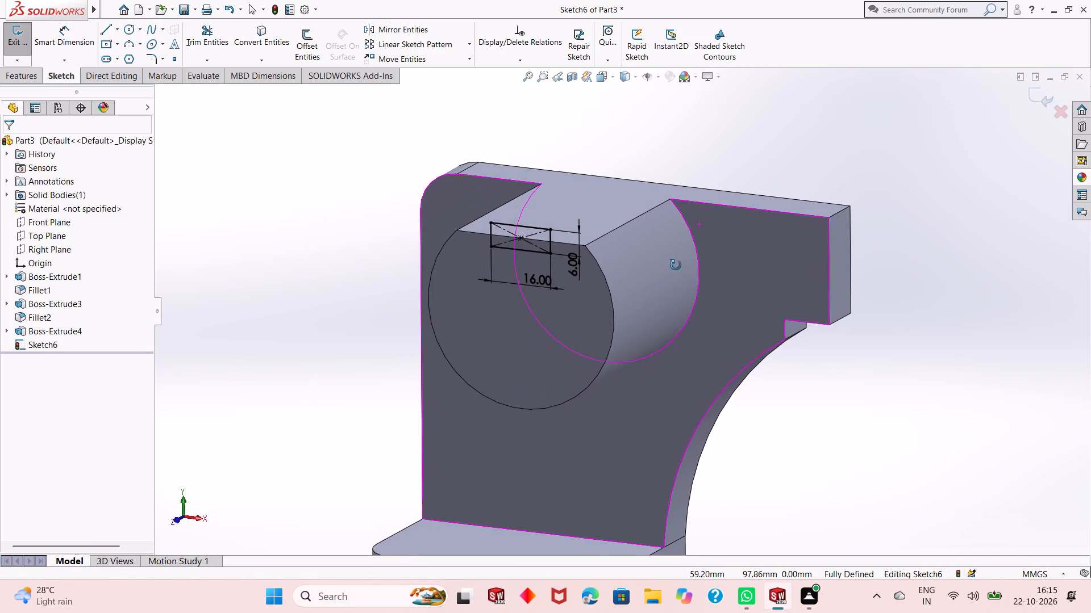
middle_click_drag(676, 265, 678, 289)
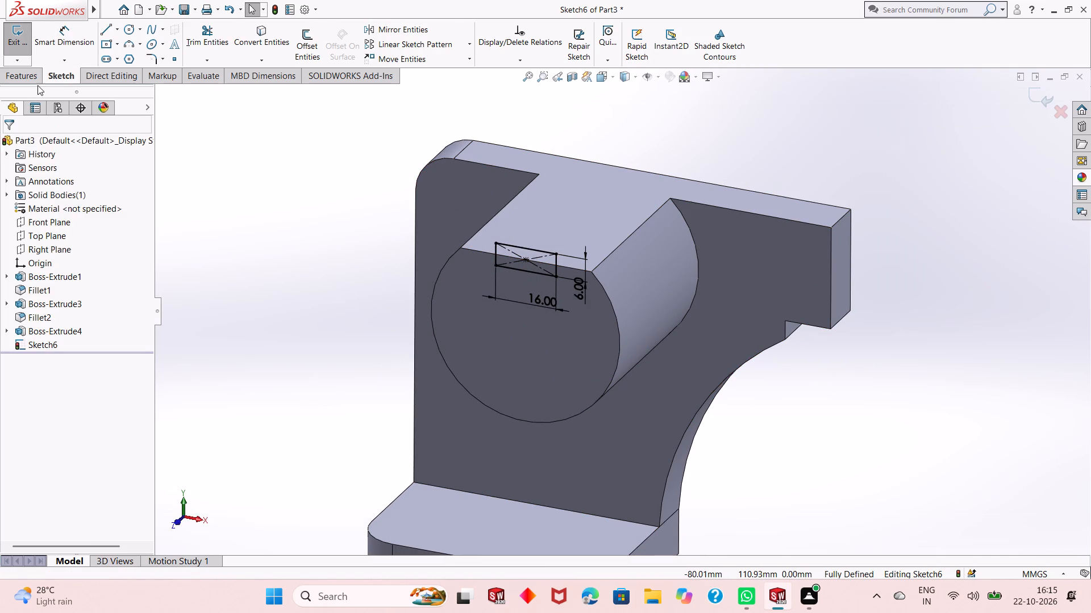
left_click(31, 79)
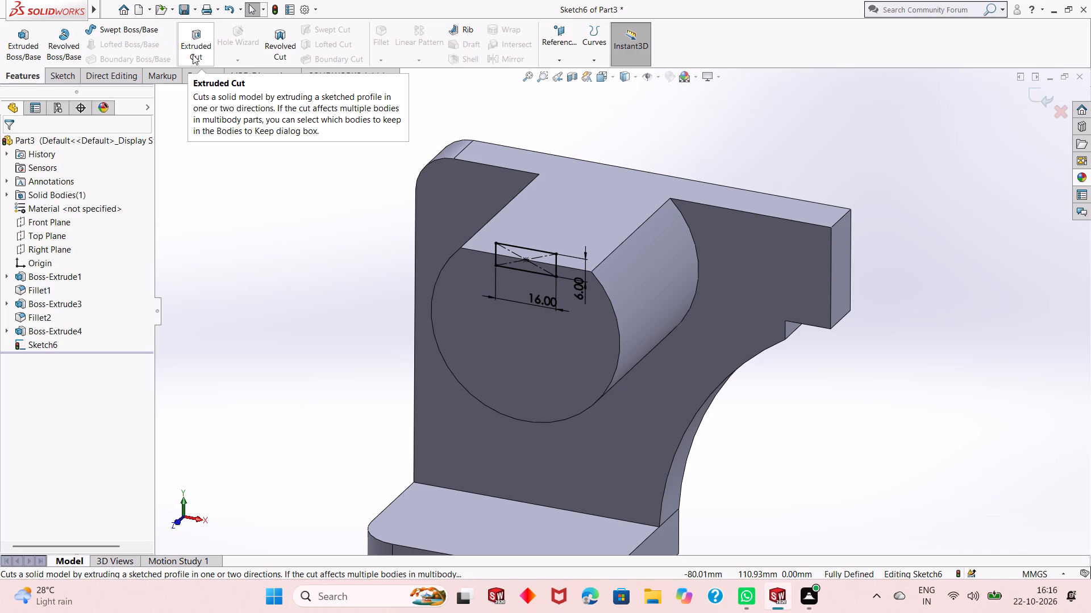
left_click(193, 54)
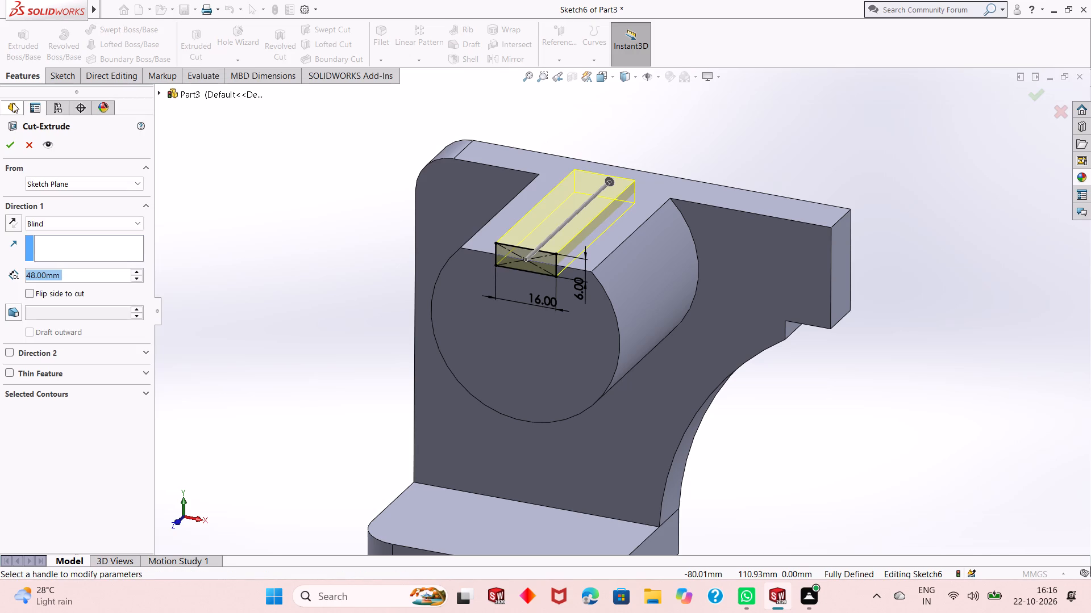
left_click(92, 227)
left_click(93, 247)
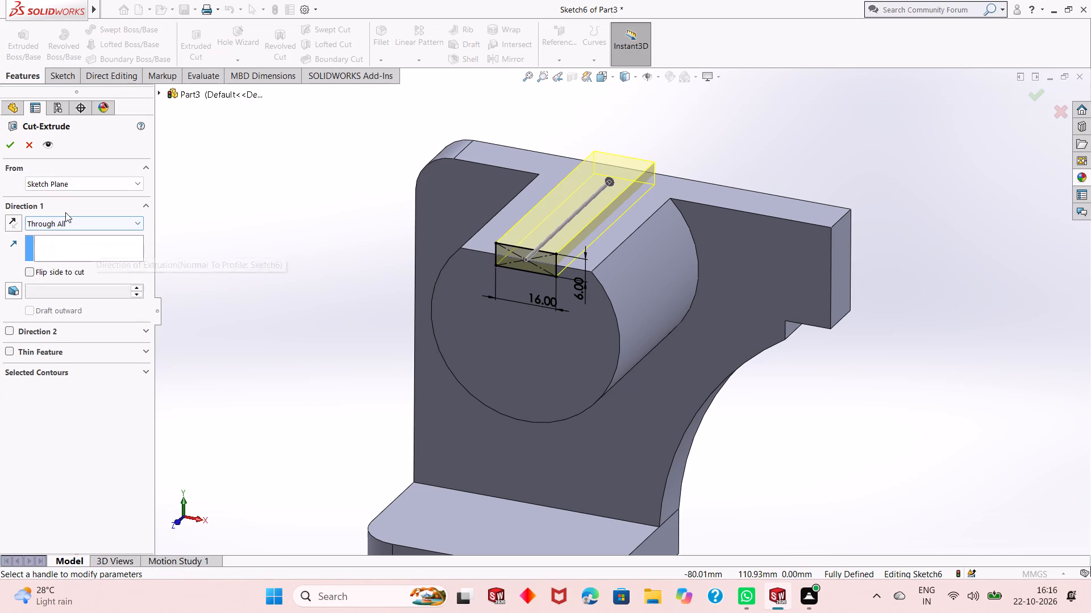
left_click(10, 150)
left_click(307, 241)
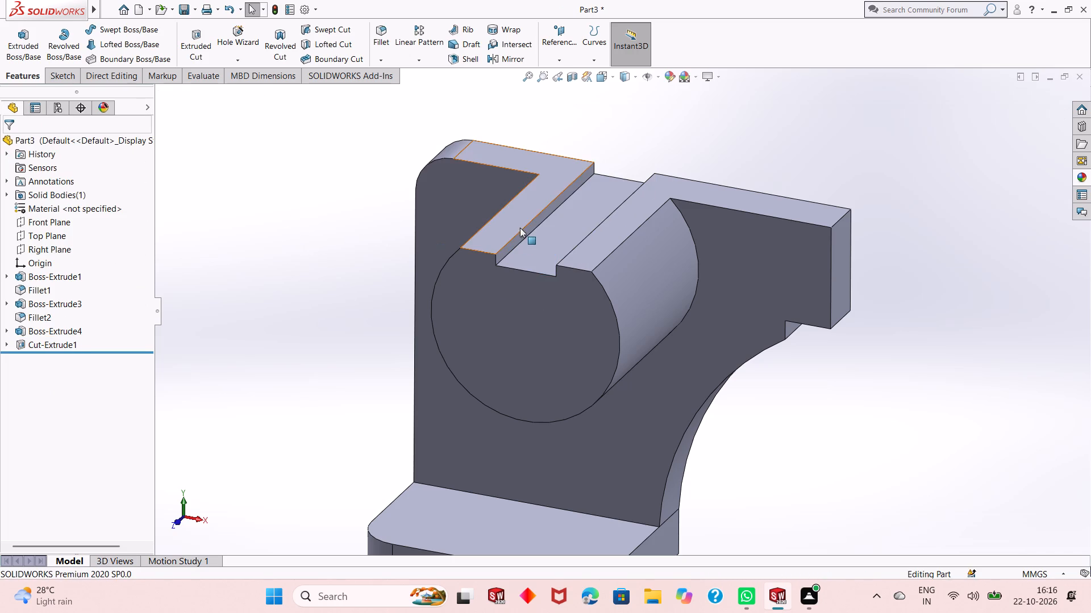
Examine the slotted boss, arm and base from several angles.
middle_click_drag(561, 338, 576, 295)
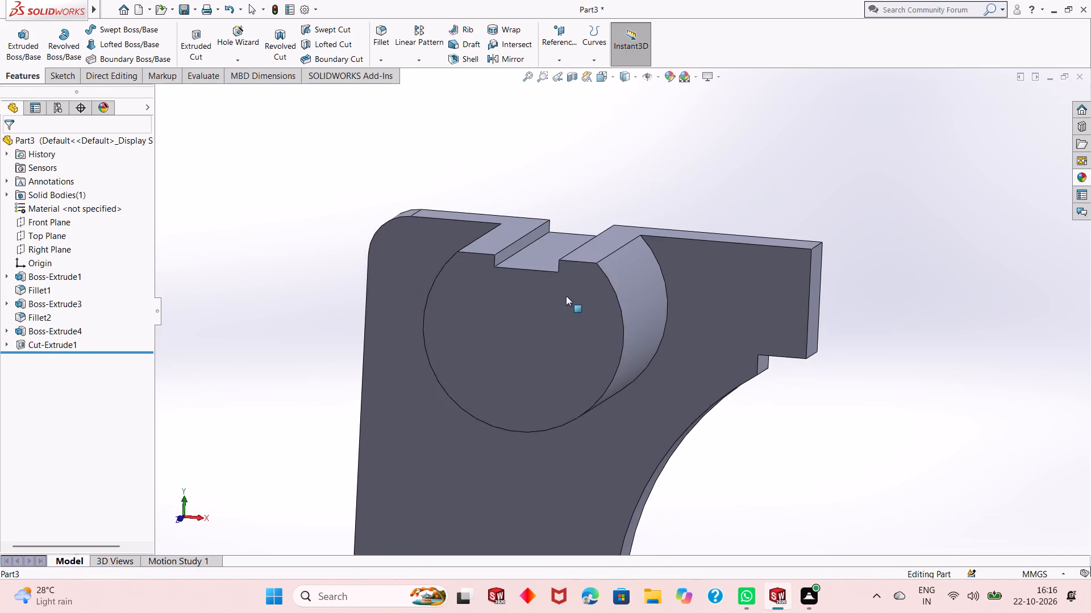
scroll(565, 295, "up", 3)
middle_click_drag(557, 305, 538, 347)
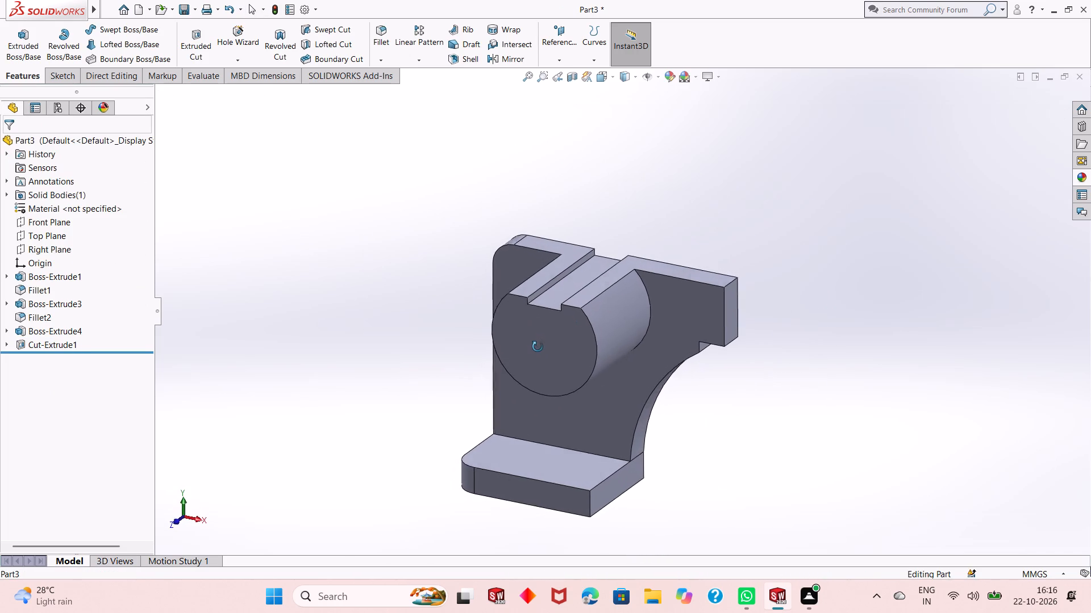
middle_click_drag(538, 347, 531, 368)
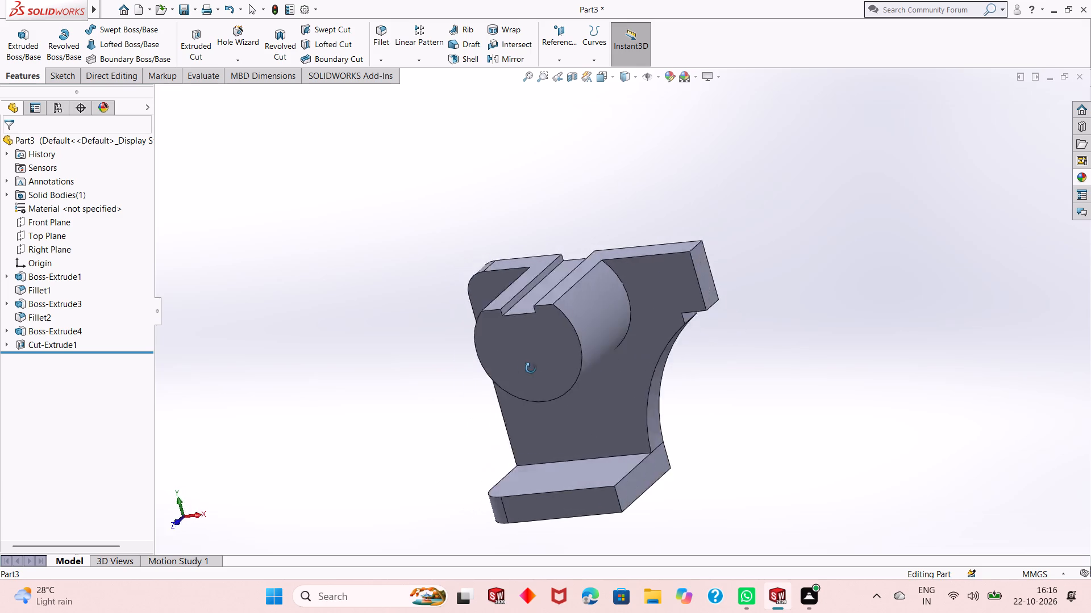
middle_click_drag(531, 368, 514, 395)
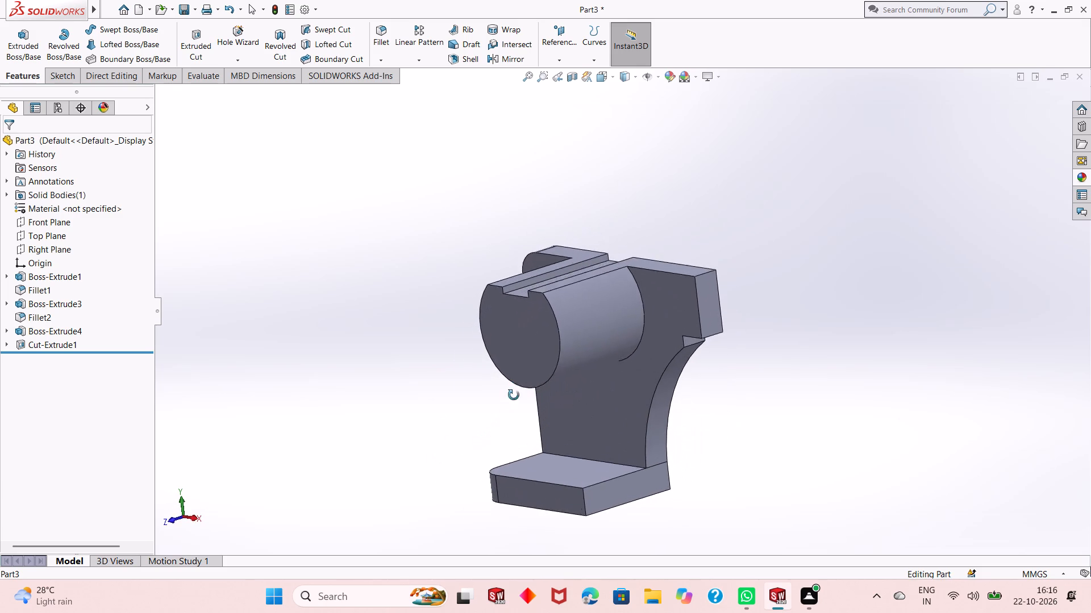
middle_click_drag(514, 395, 514, 436)
scroll(577, 248, "down", 4)
scroll(558, 369, "up", 3)
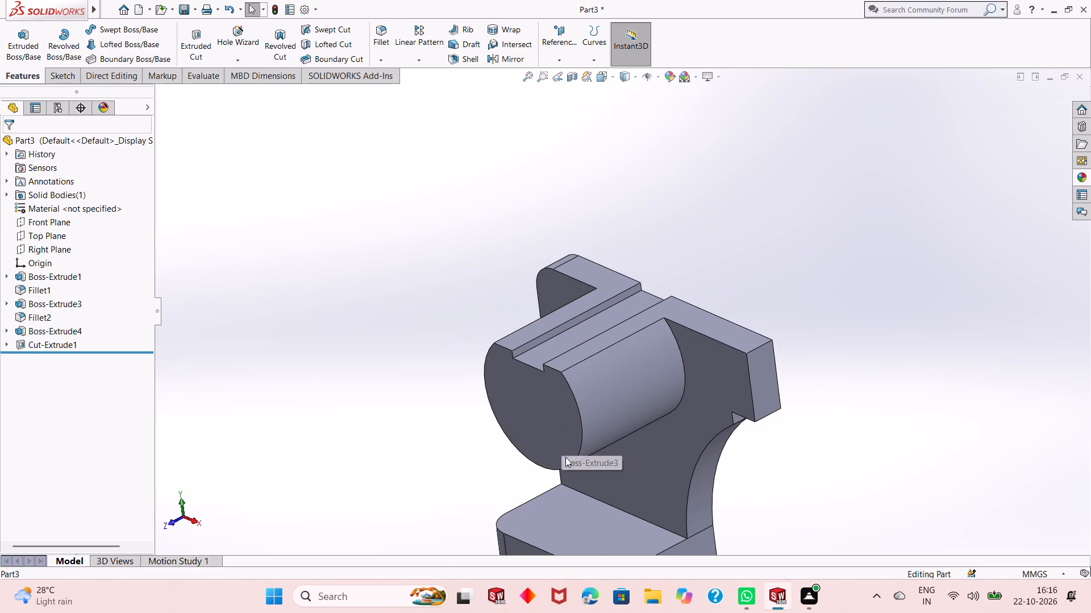
Start a new sketch on the flat top face of the arm and boss, beside the slot on the overhanging side.
scroll(565, 457, "down", 3)
scroll(562, 436, "up", 2)
scroll(615, 409, "down", 2)
scroll(603, 354, "down", 2)
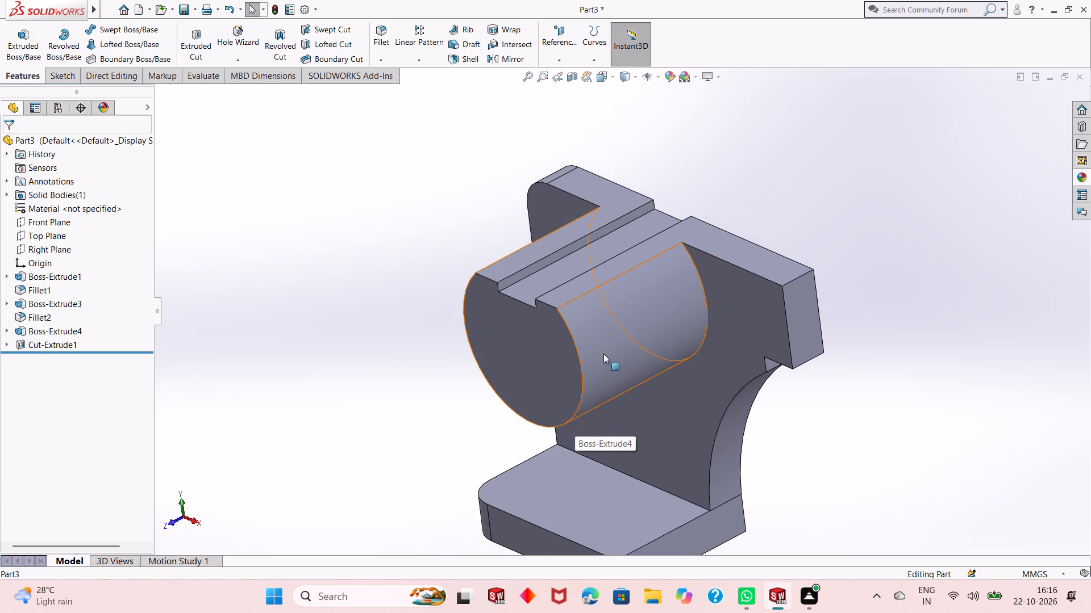
scroll(603, 354, "up", 2)
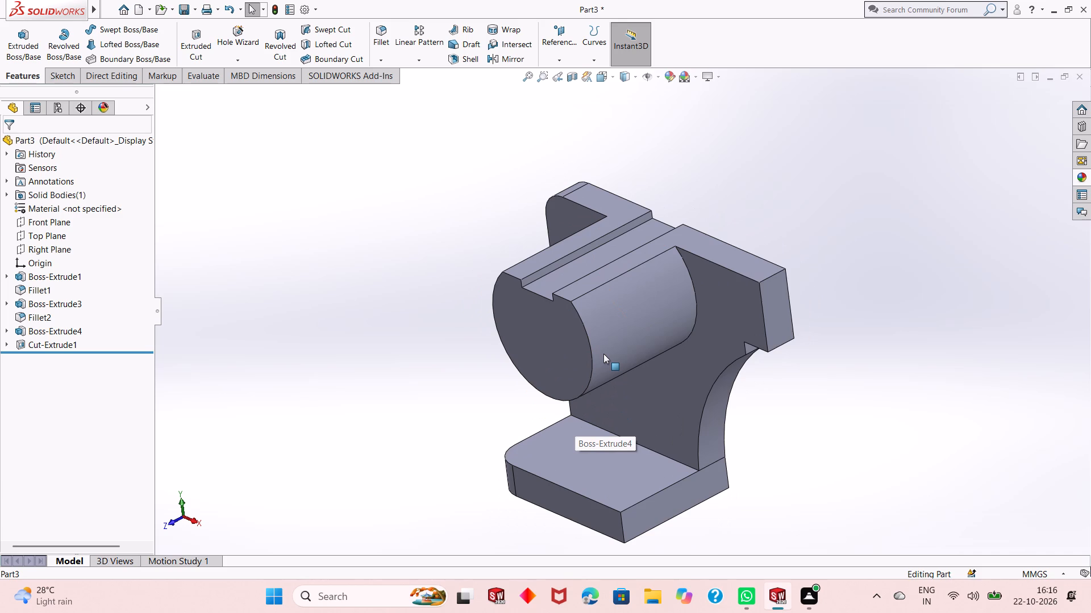
middle_click_drag(602, 334, 610, 326)
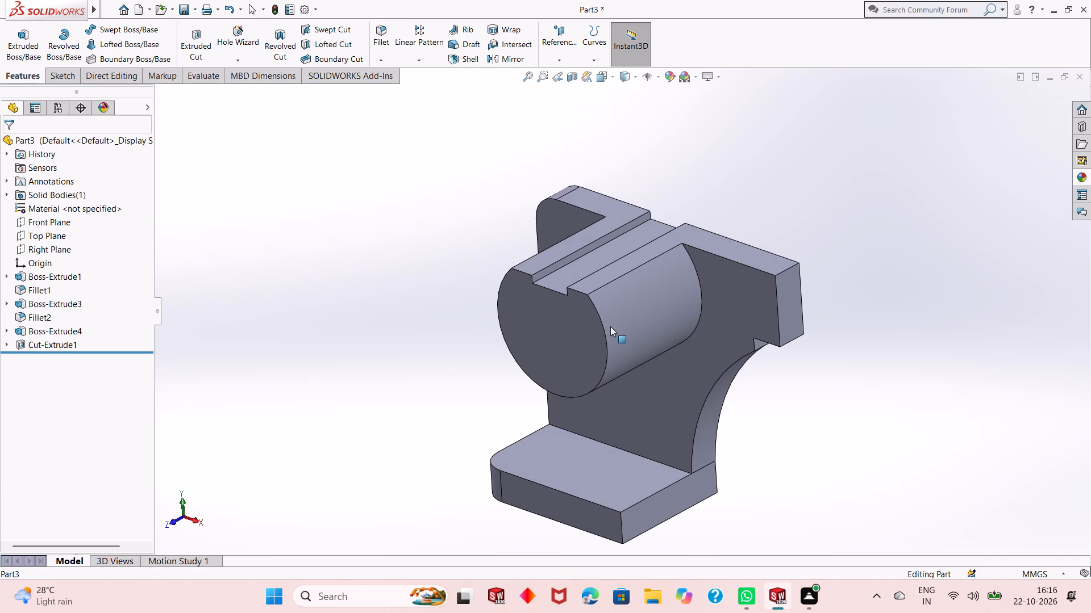
scroll(610, 326, "down", 1)
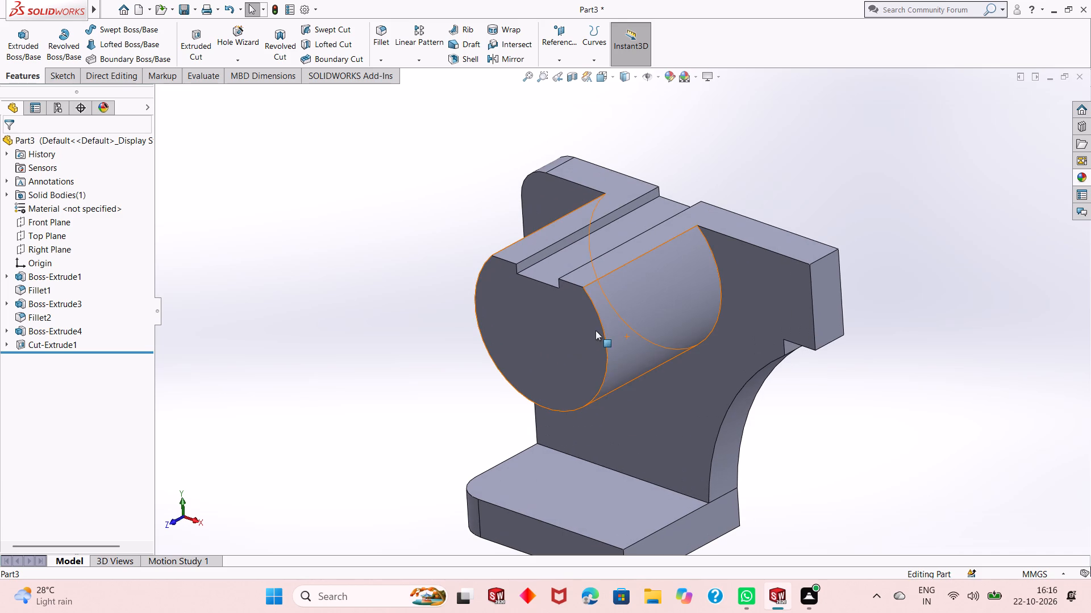
left_click(724, 221)
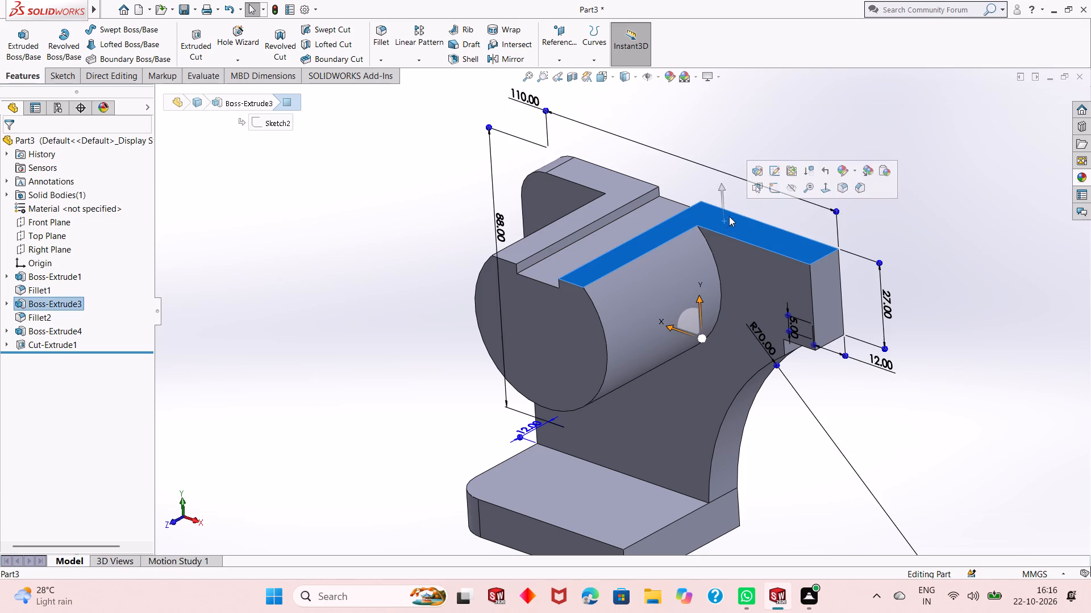
left_click(773, 190)
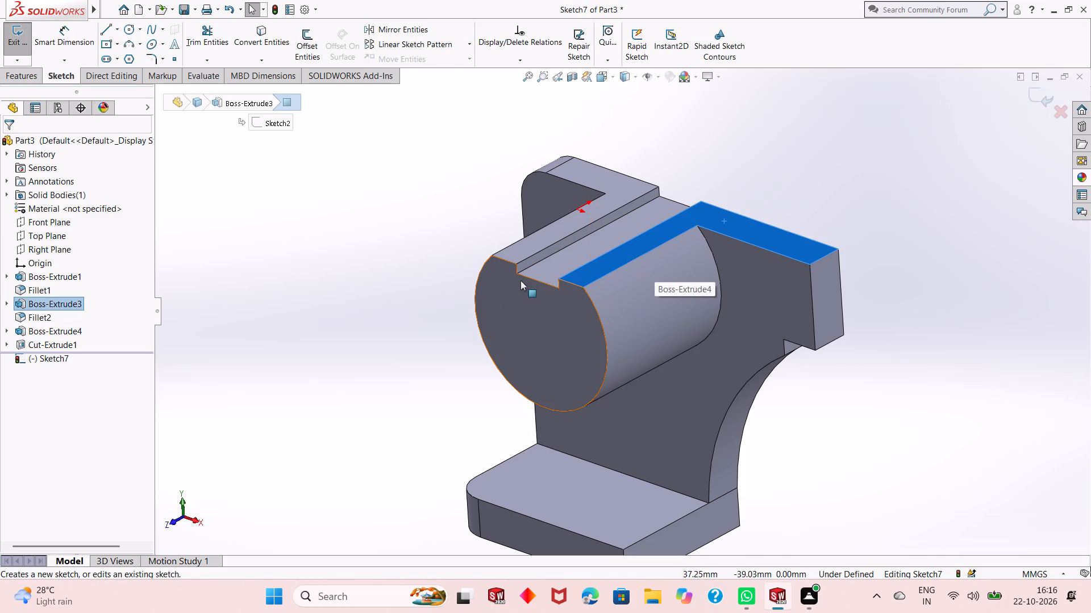
left_click(318, 223)
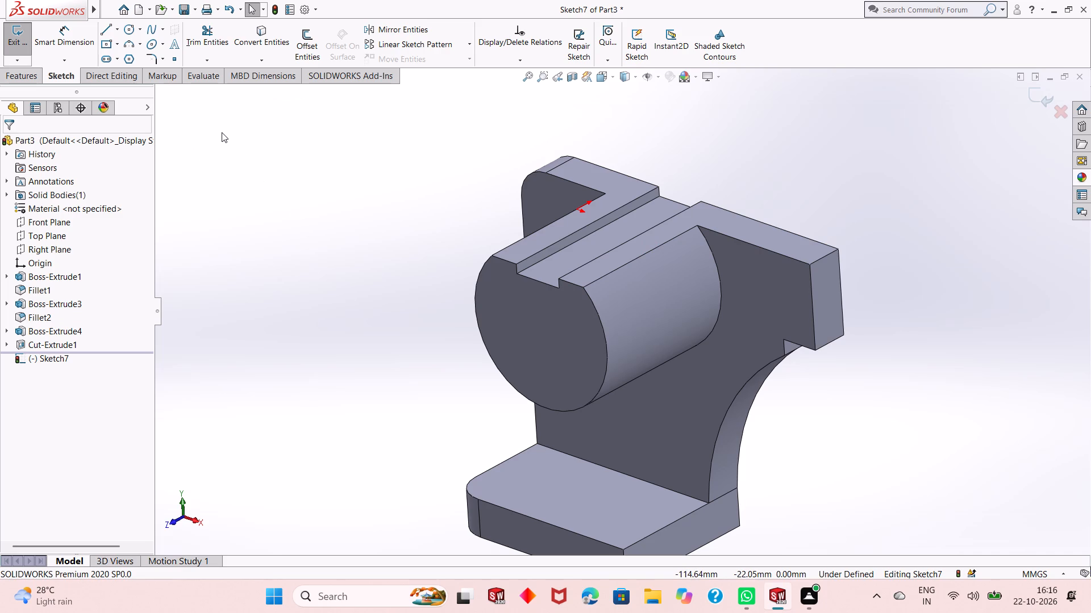
key("ctrl+8")
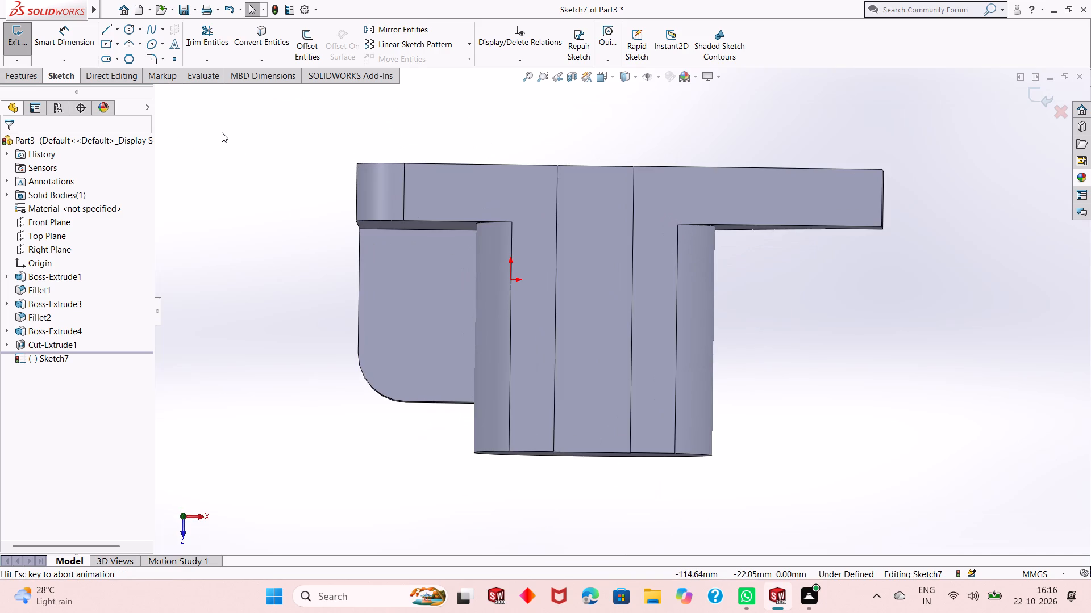
Draw a 60 mm deep corner rectangle from the overhanging arm's outer back corner to the slot's near edge at the boss's front.
left_click(813, 326)
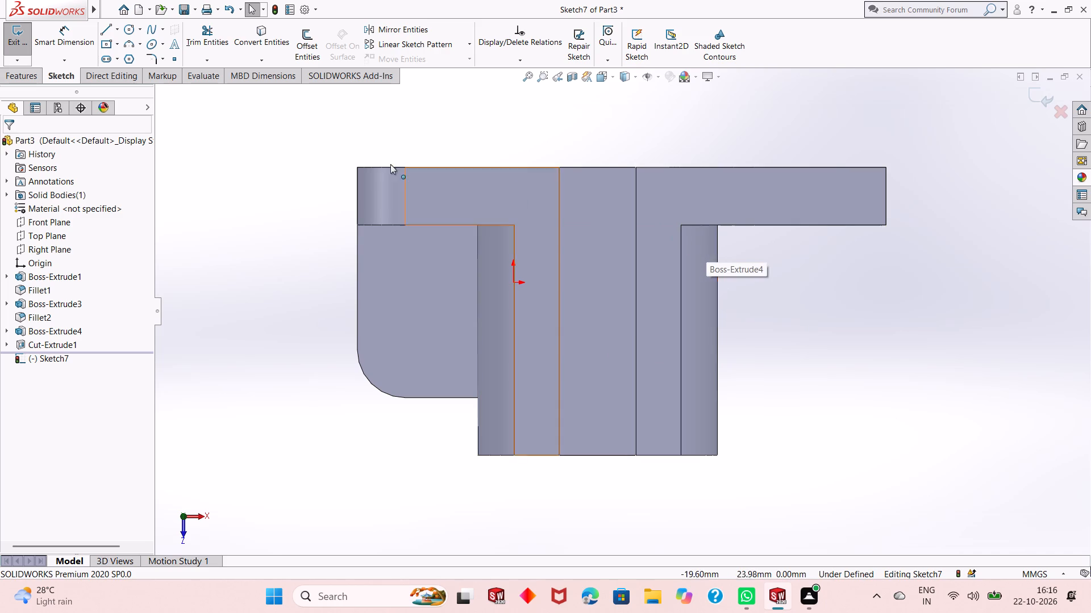
left_click(115, 45)
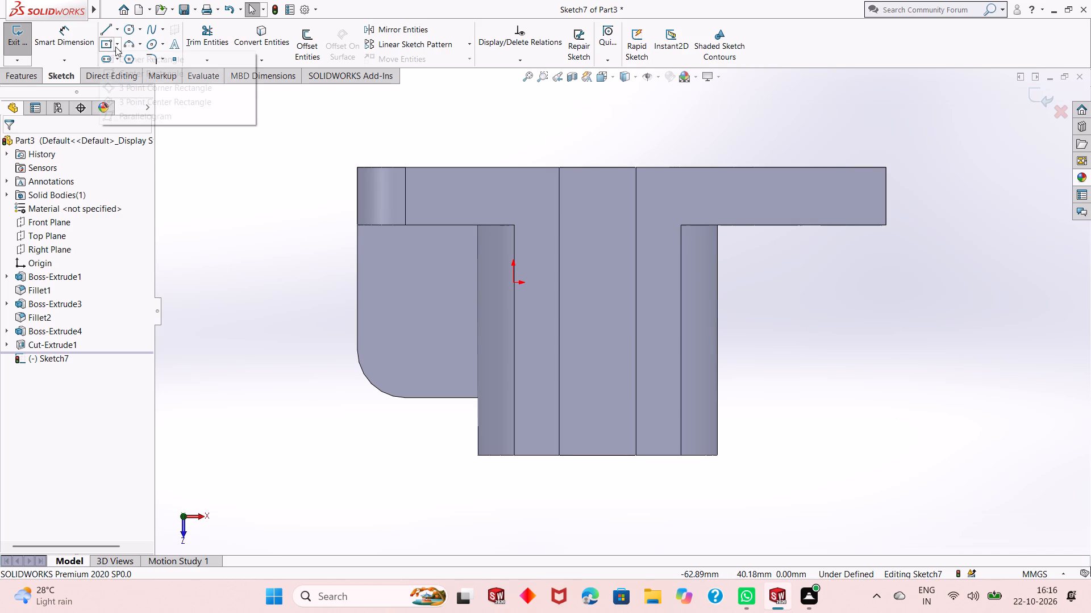
left_click(119, 56)
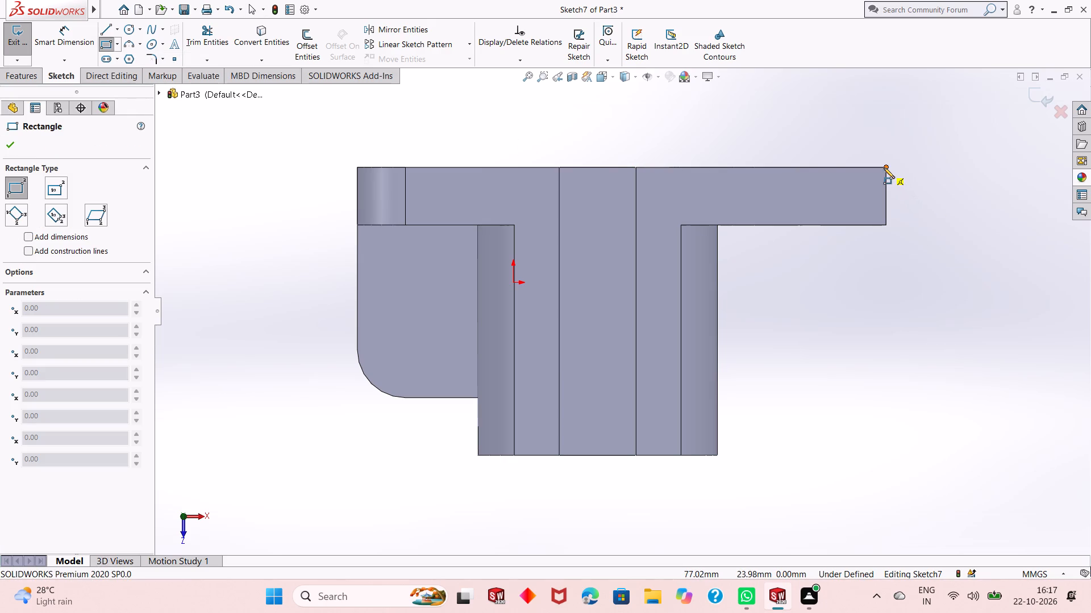
left_click(884, 167)
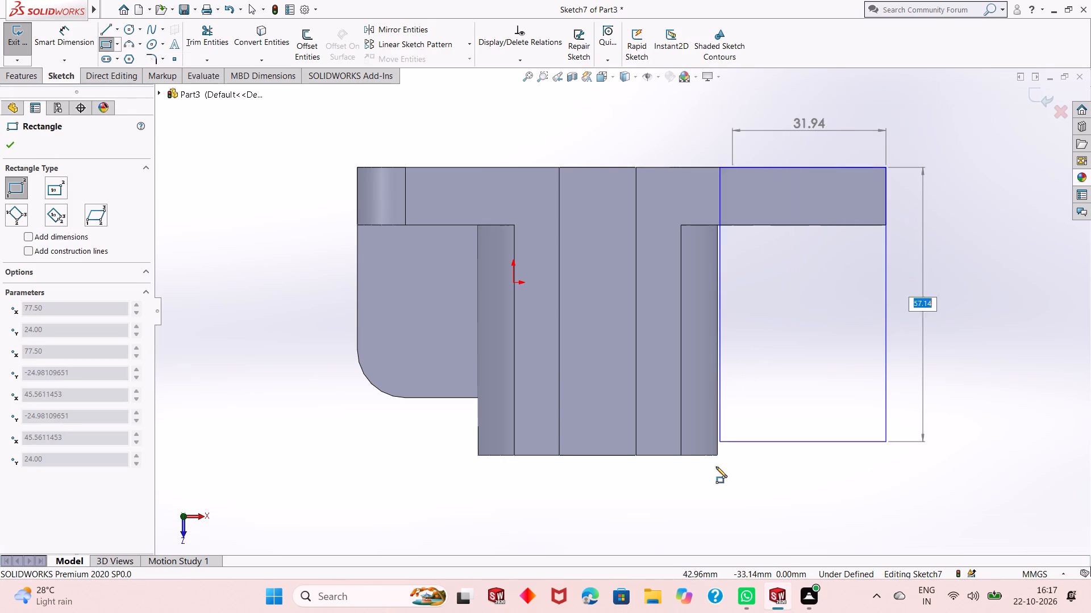
left_click(634, 455)
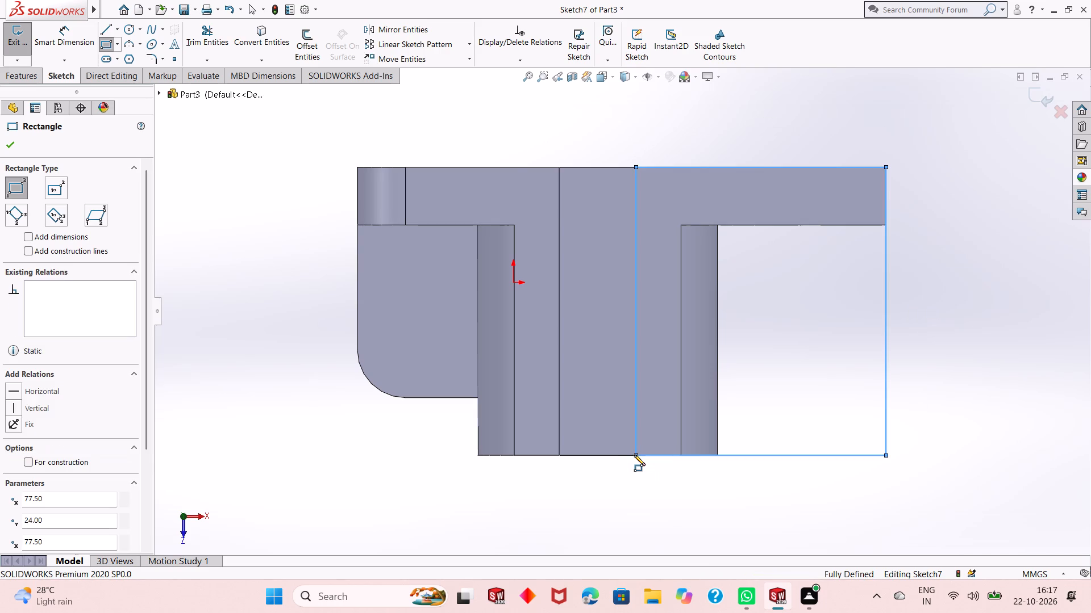
left_click(10, 144)
left_click(145, 292)
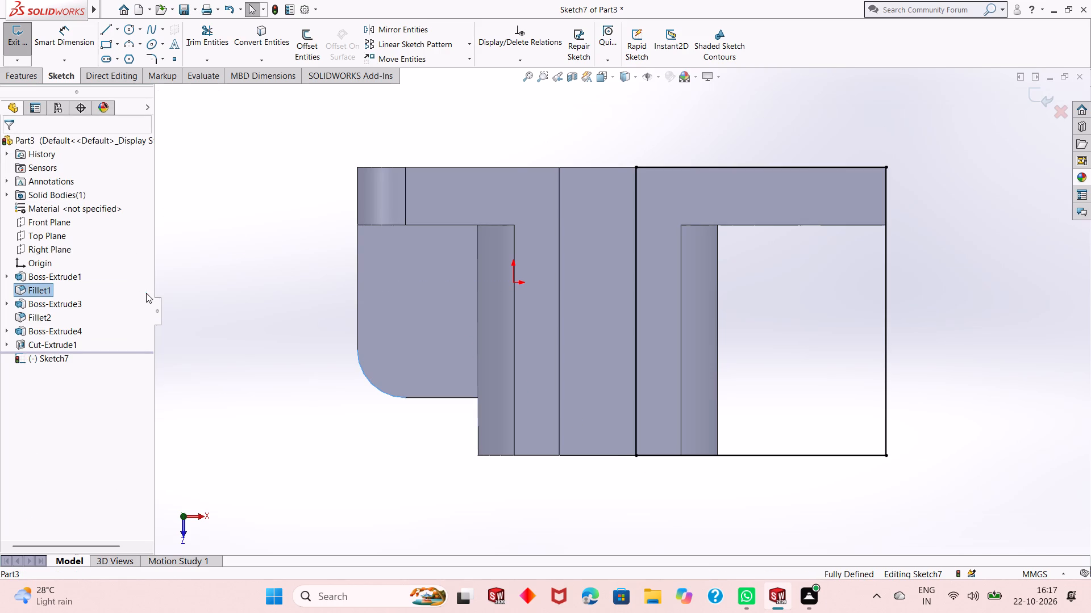
left_click(197, 284)
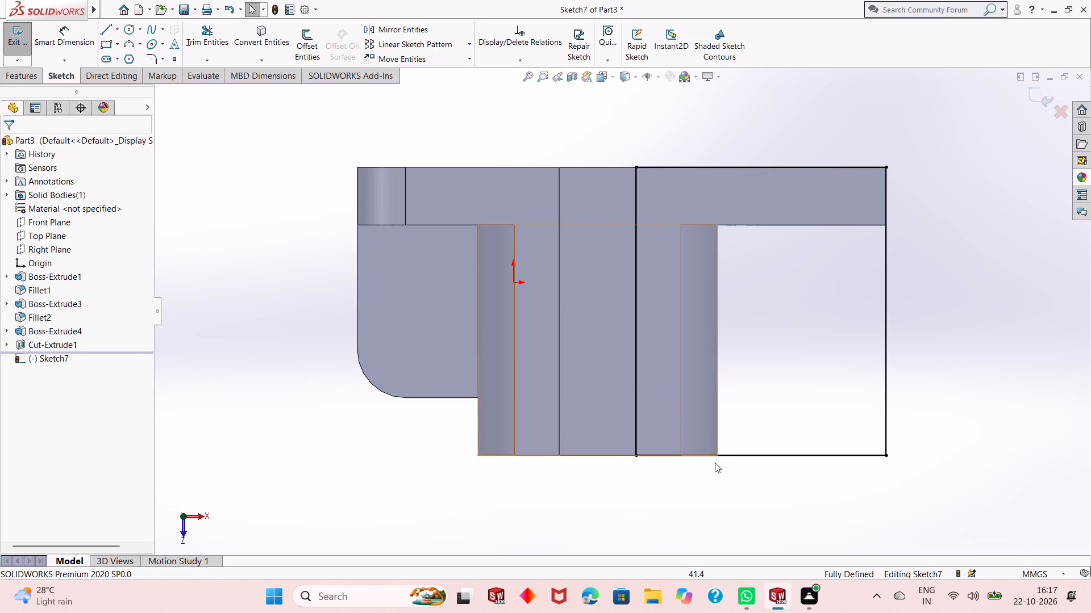
Extrude the rectangle 12 mm Blind downward, merged with the body, forming a plate between the arm and boss.
middle_click_drag(719, 464, 722, 369)
scroll(724, 366, "up", 4)
middle_click_drag(746, 337, 746, 314)
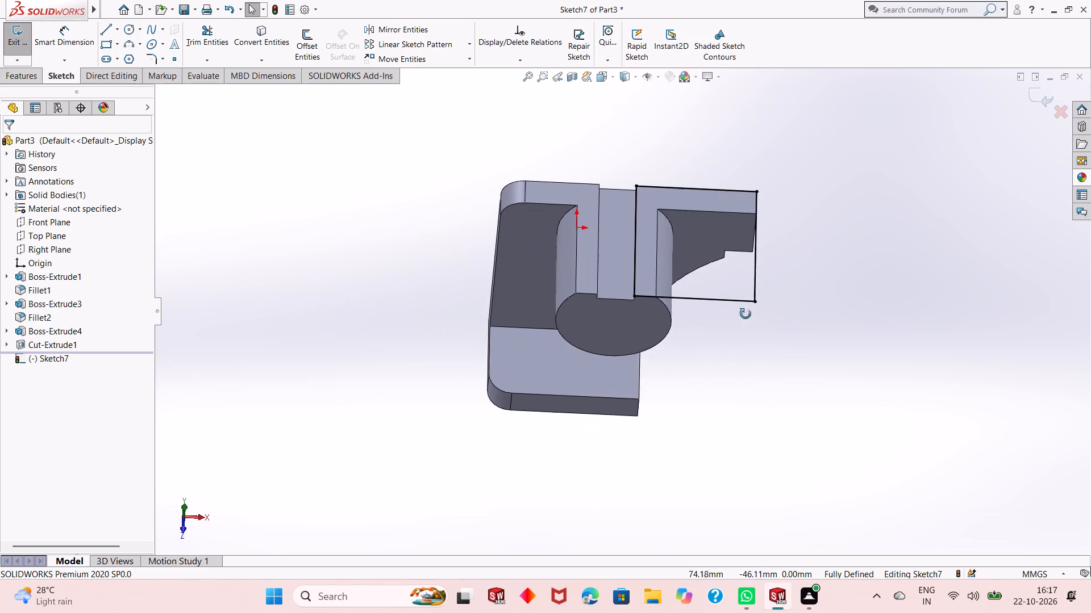
middle_click_drag(746, 314, 730, 237)
scroll(702, 172, "down", 1)
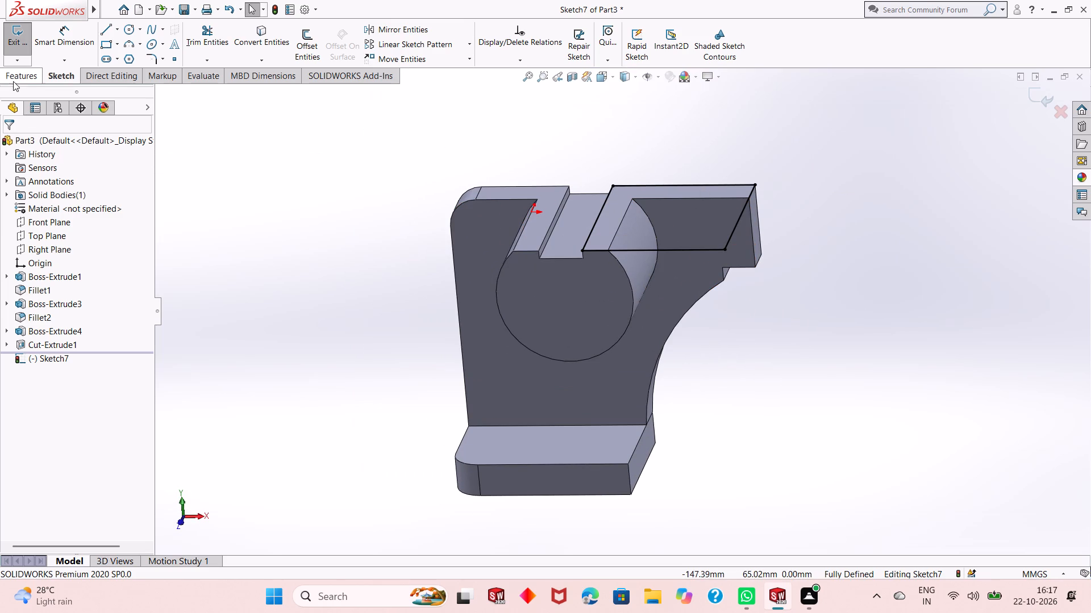
left_click(13, 81)
left_click(24, 52)
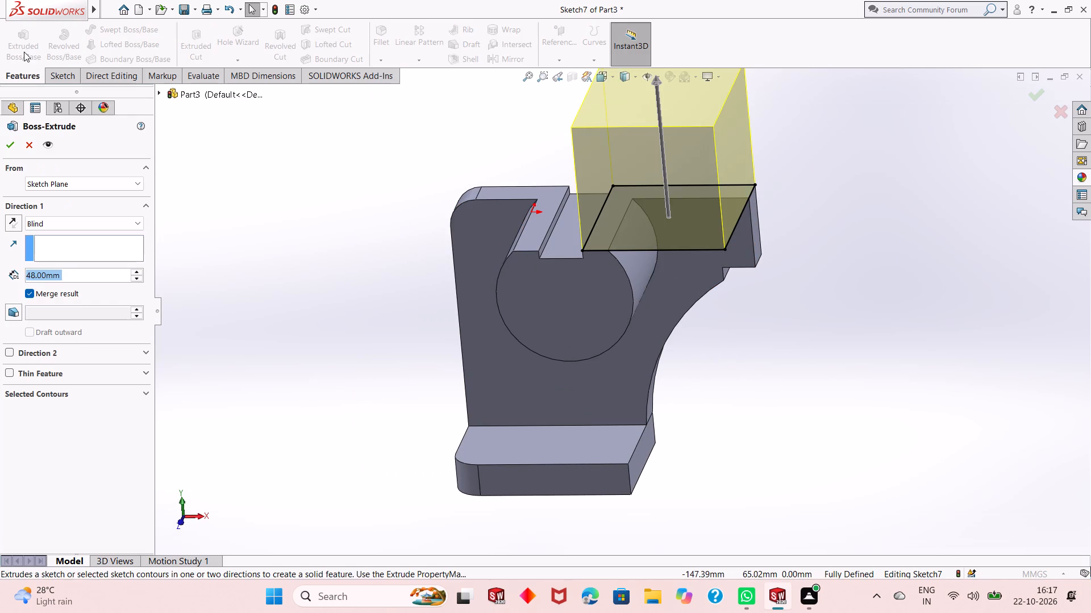
left_click(11, 225)
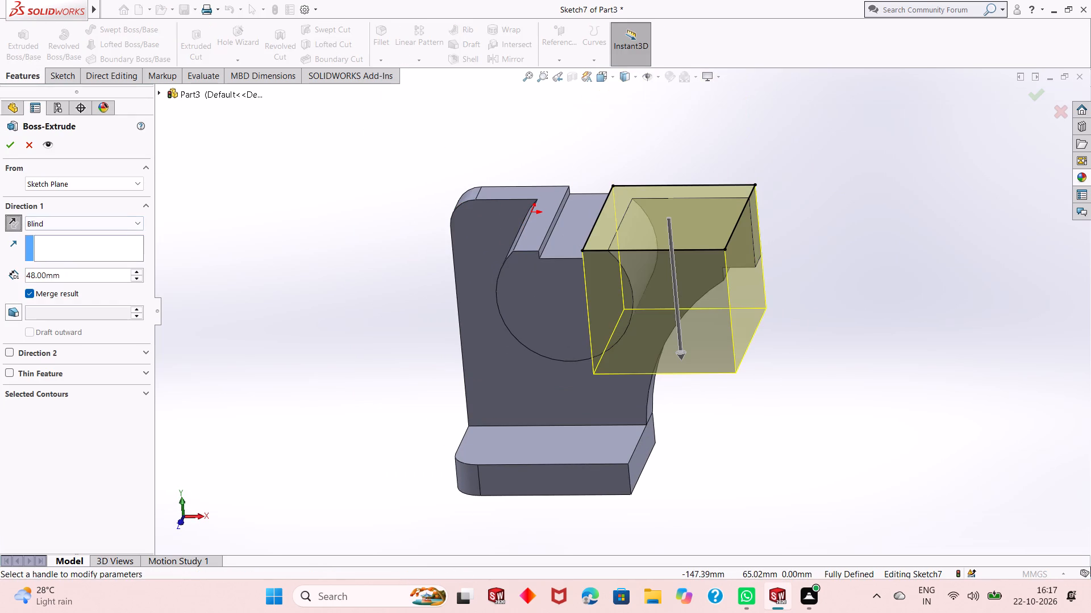
double_click(75, 275)
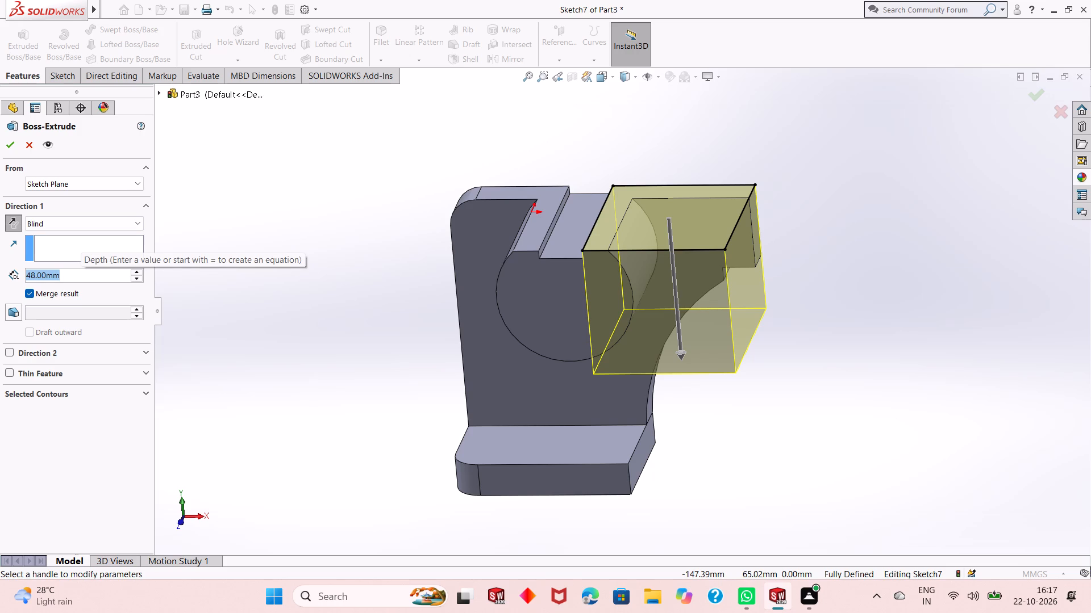
type("12")
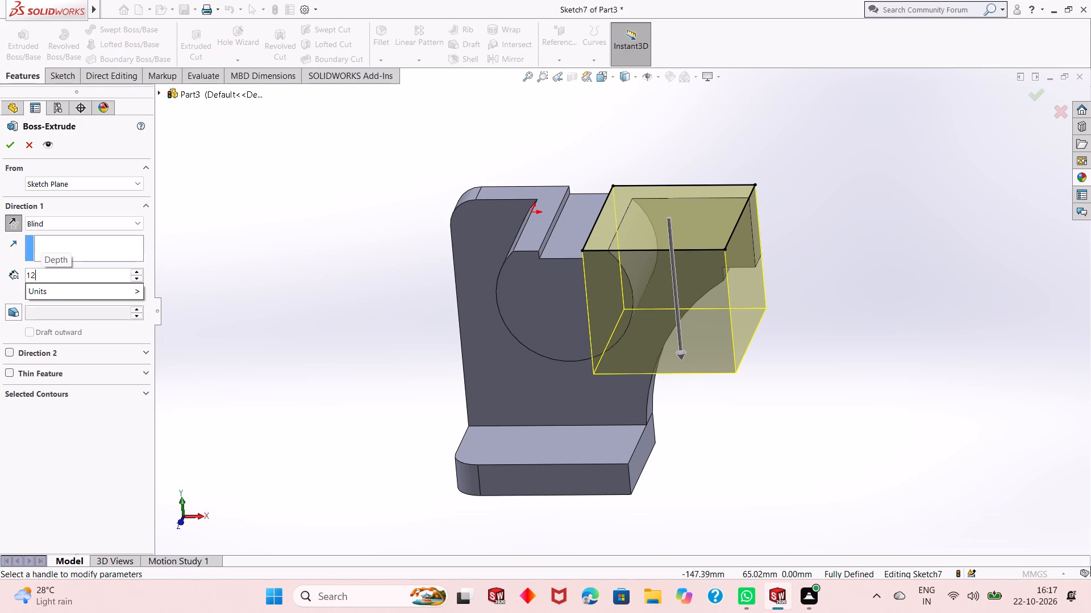
key("Return")
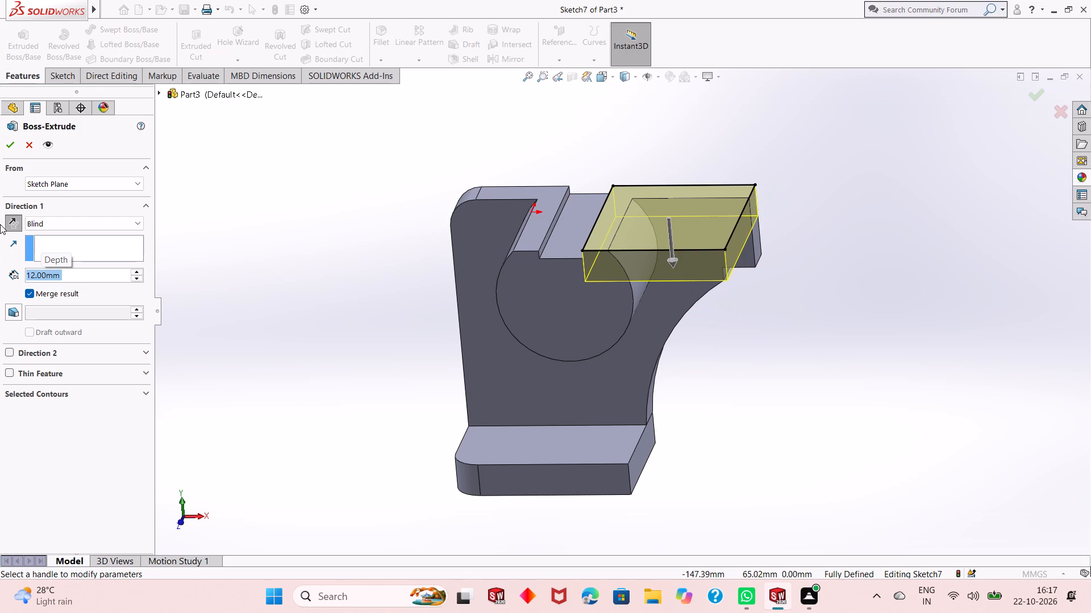
left_click(10, 150)
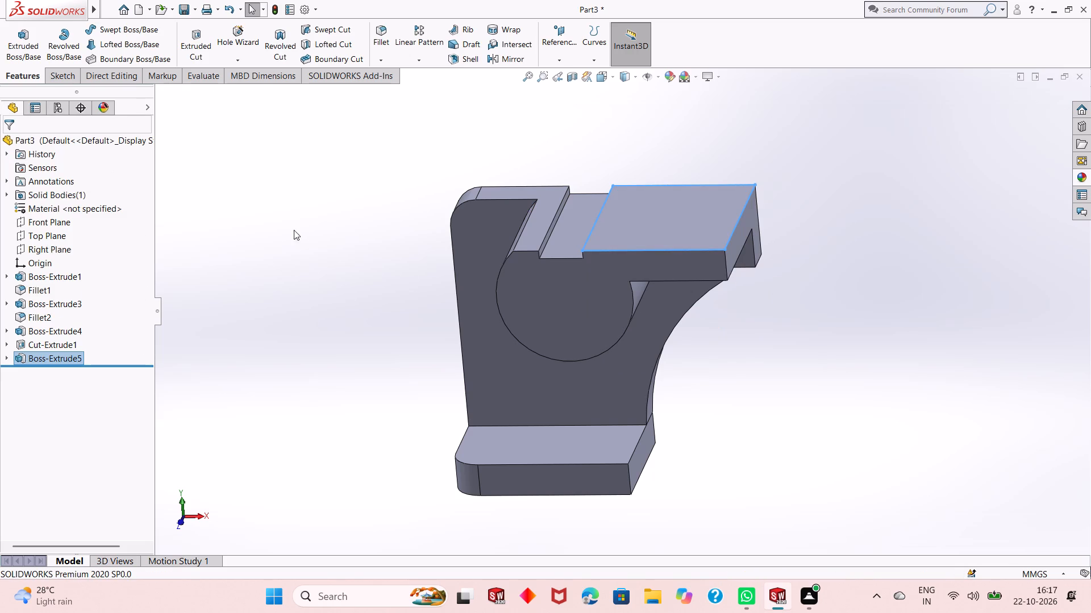
left_click(756, 377)
Fillet the plate's outer front vertical edge with a 30 mm radius.
left_click(382, 44)
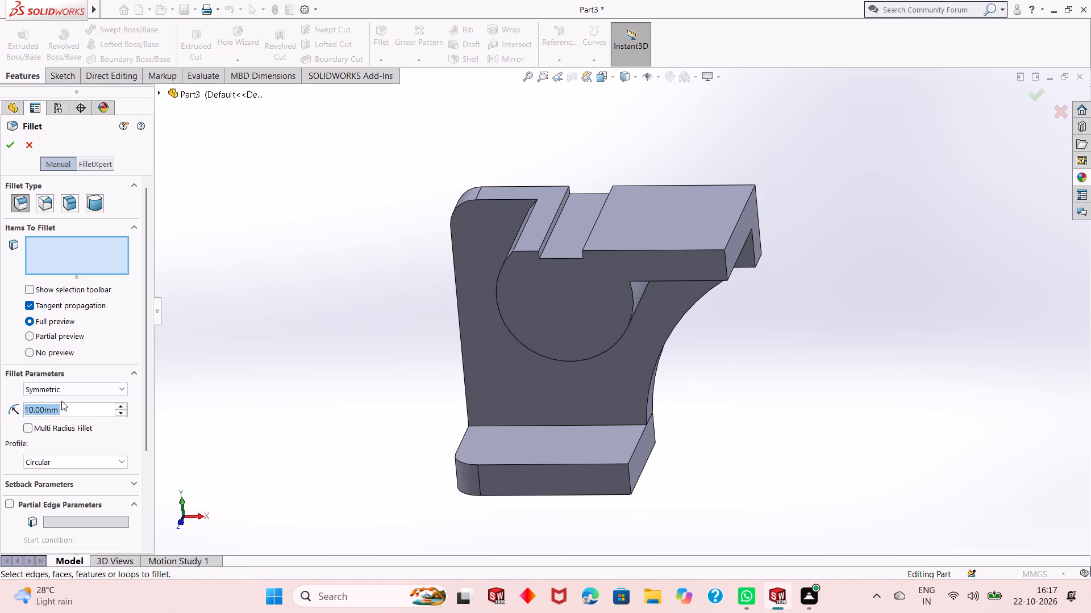
type("30")
key("Return")
left_click(726, 260)
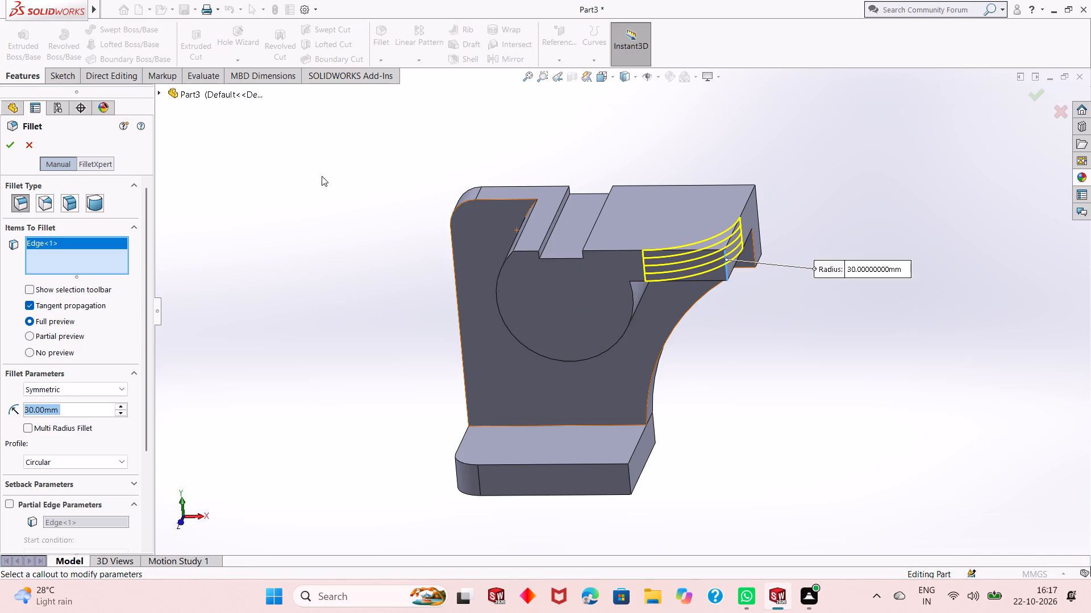
left_click(10, 145)
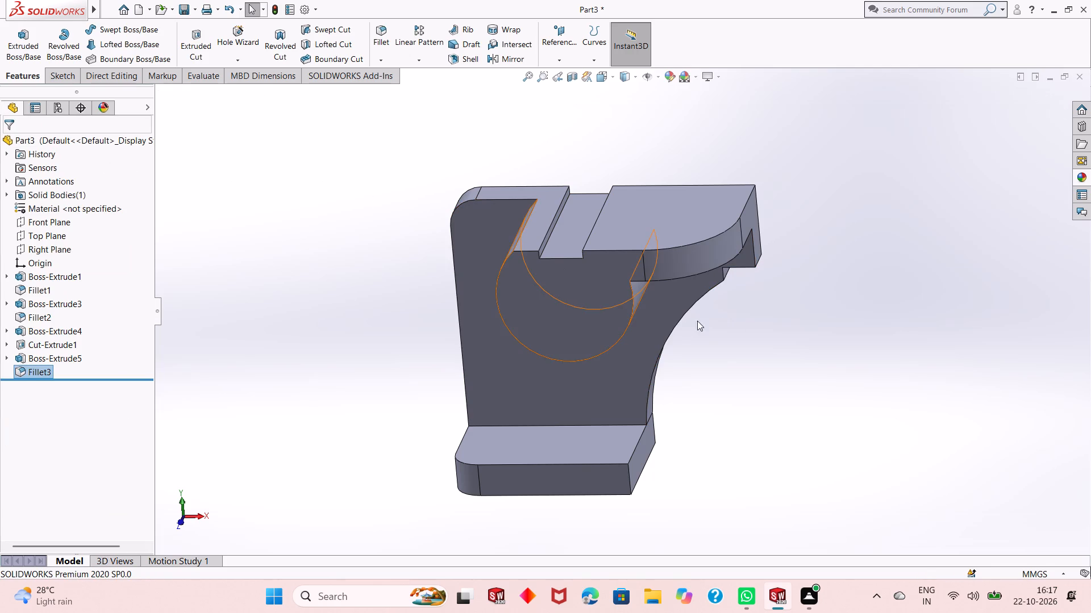
Examine the rounded plate and its junctions with the boss and arm from below, the front and the side.
middle_click_drag(714, 343, 723, 225)
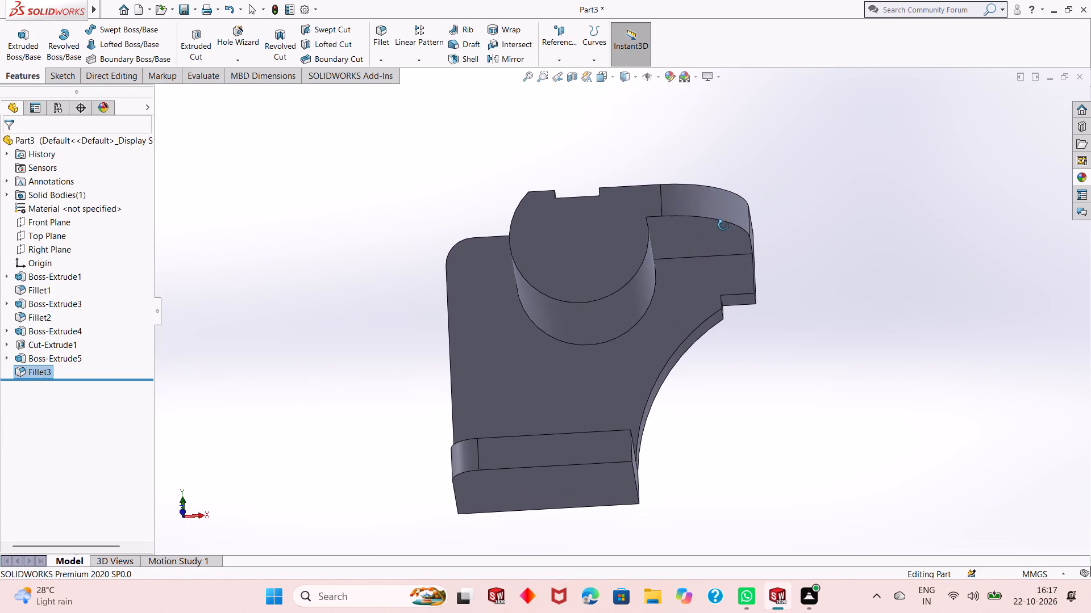
middle_click_drag(723, 225, 768, 341)
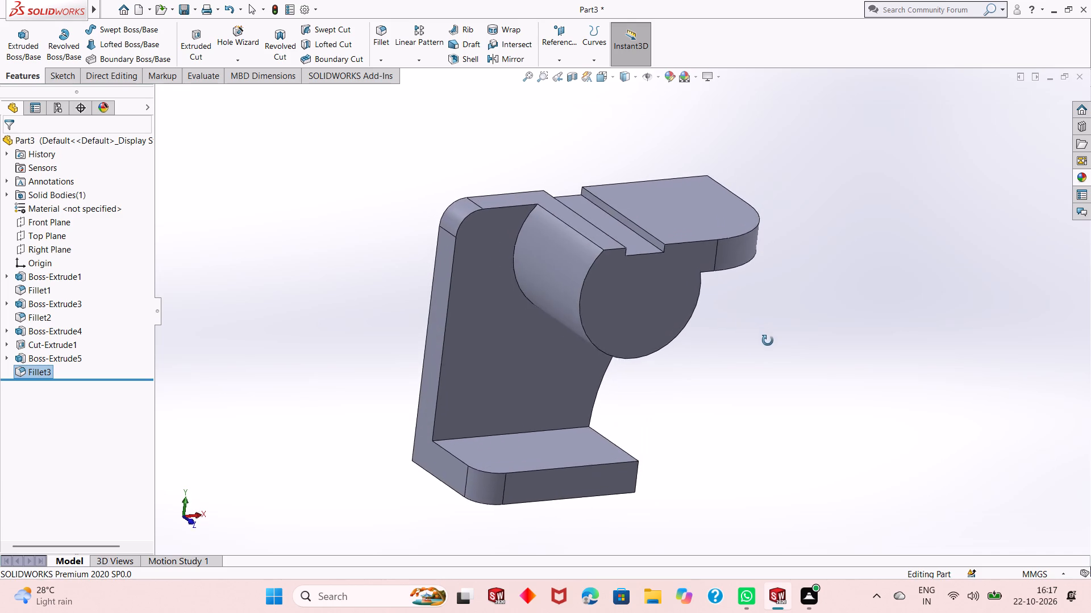
middle_click_drag(768, 341, 681, 358)
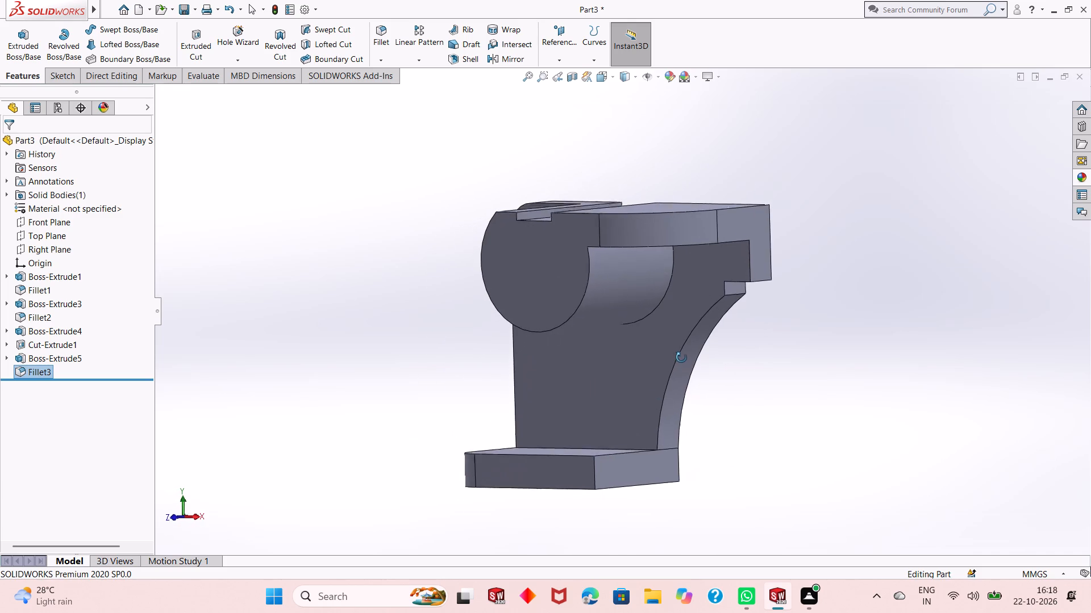
middle_click_drag(681, 358, 682, 356)
scroll(682, 356, "up", 1)
scroll(667, 297, "up", 2)
middle_click_drag(666, 293, 661, 246)
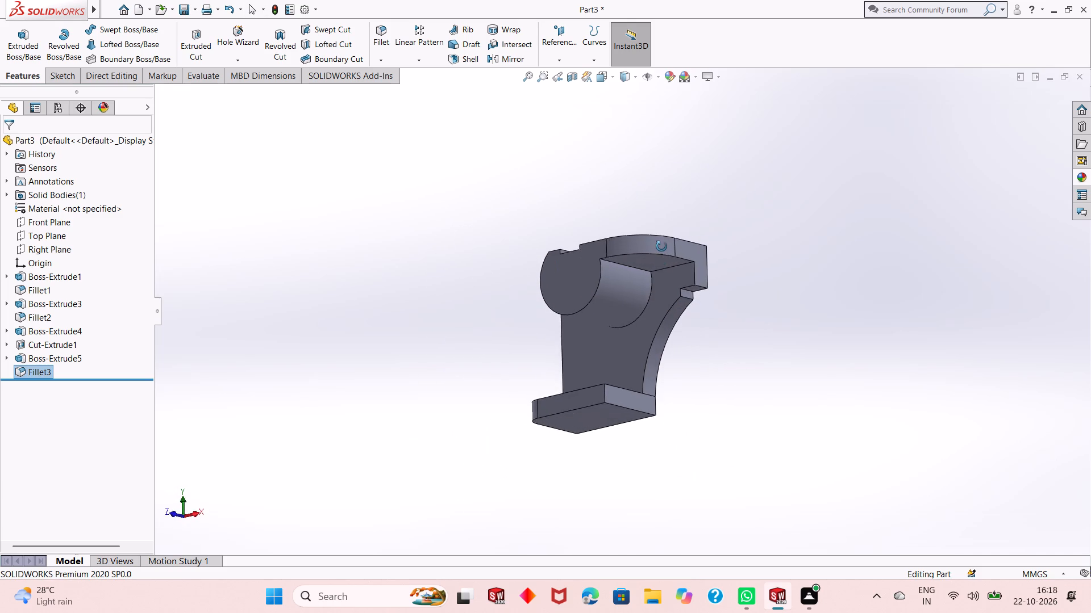
middle_click_drag(661, 246, 674, 334)
scroll(663, 275, "down", 4)
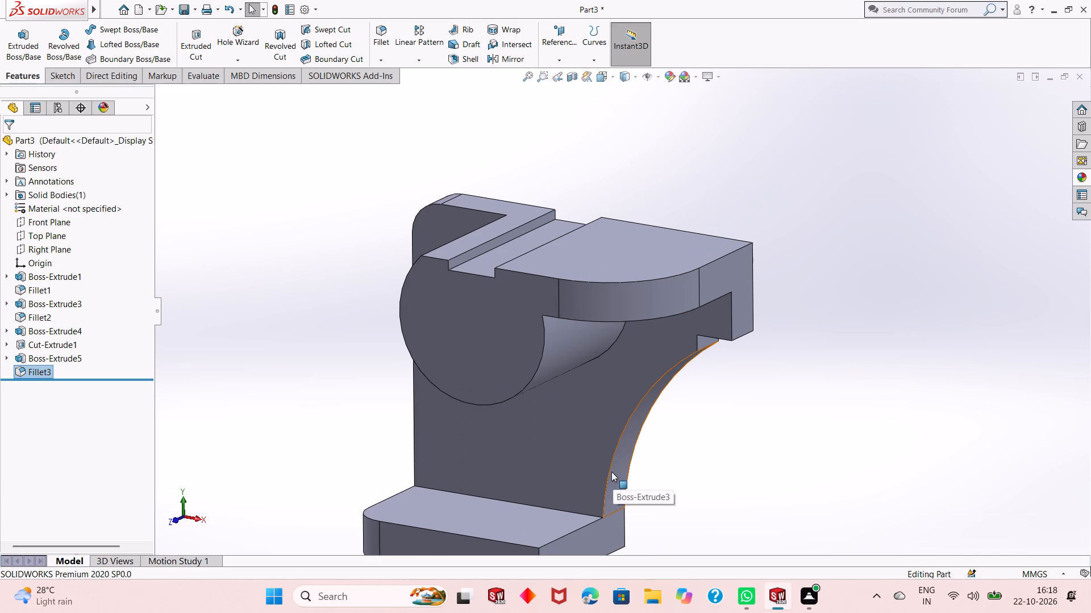
scroll(508, 458, "up", 2)
middle_click_drag(510, 452, 511, 451)
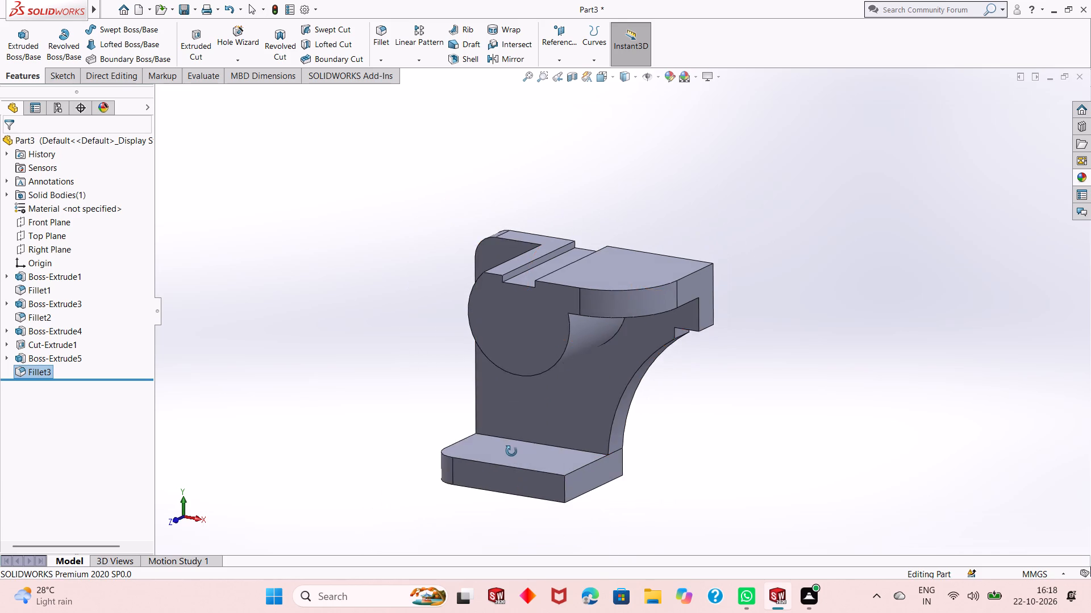
middle_click_drag(511, 451, 665, 477)
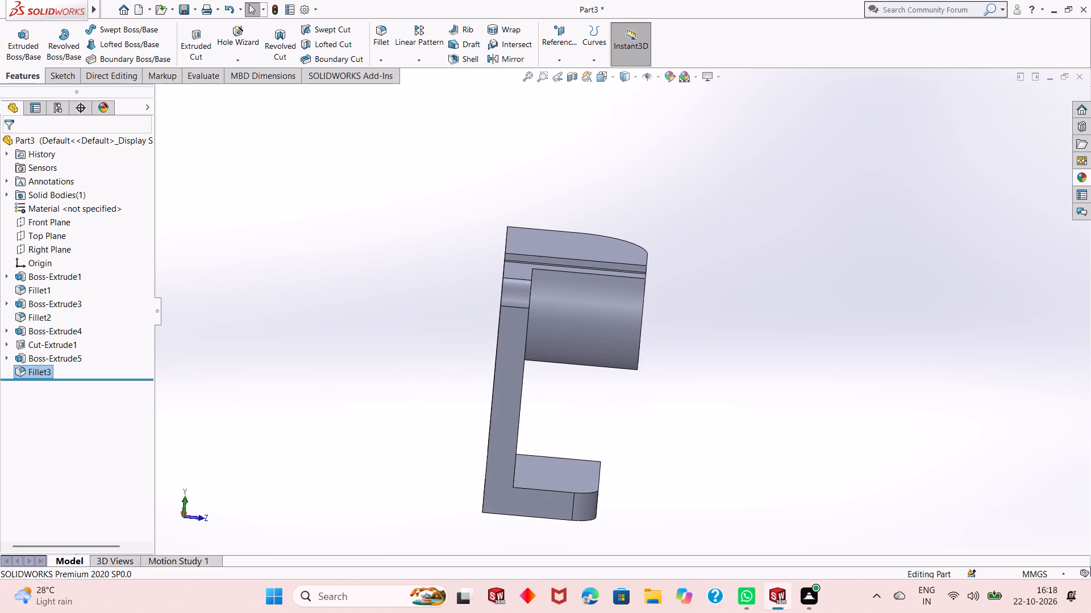
Create a reference plane parallel to the Right Plane at a 17.5 mm offset, running through the boss.
left_click(47, 245)
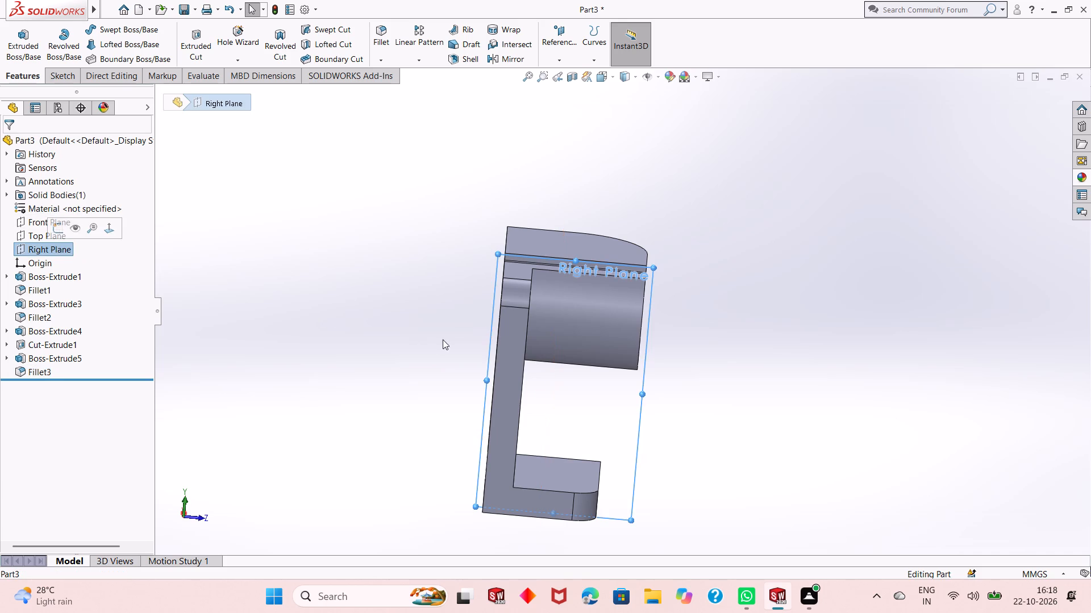
middle_click_drag(685, 349, 586, 377)
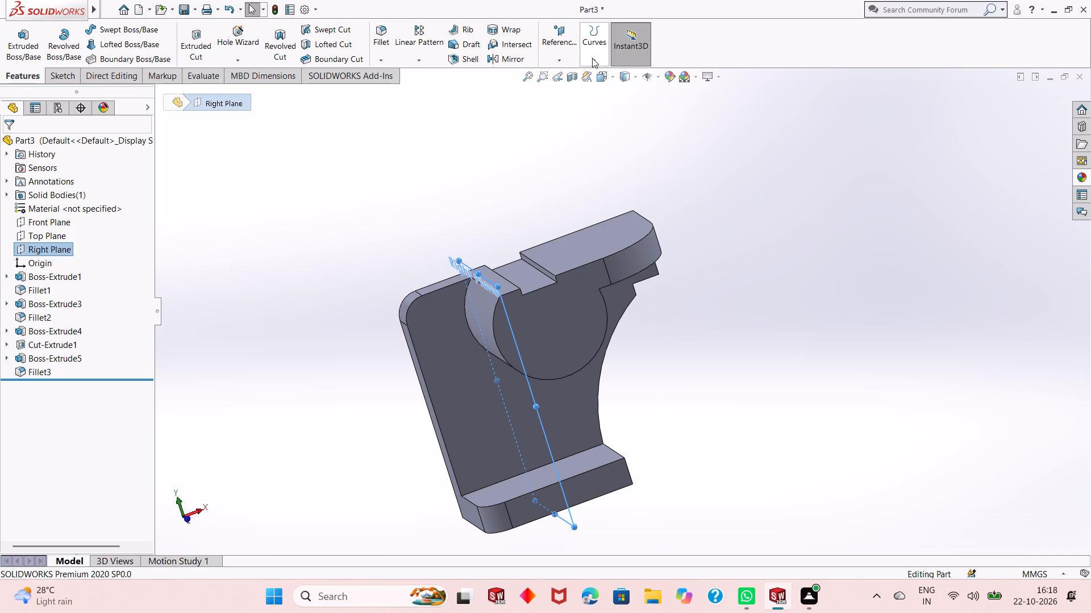
left_click(571, 48)
left_click(577, 74)
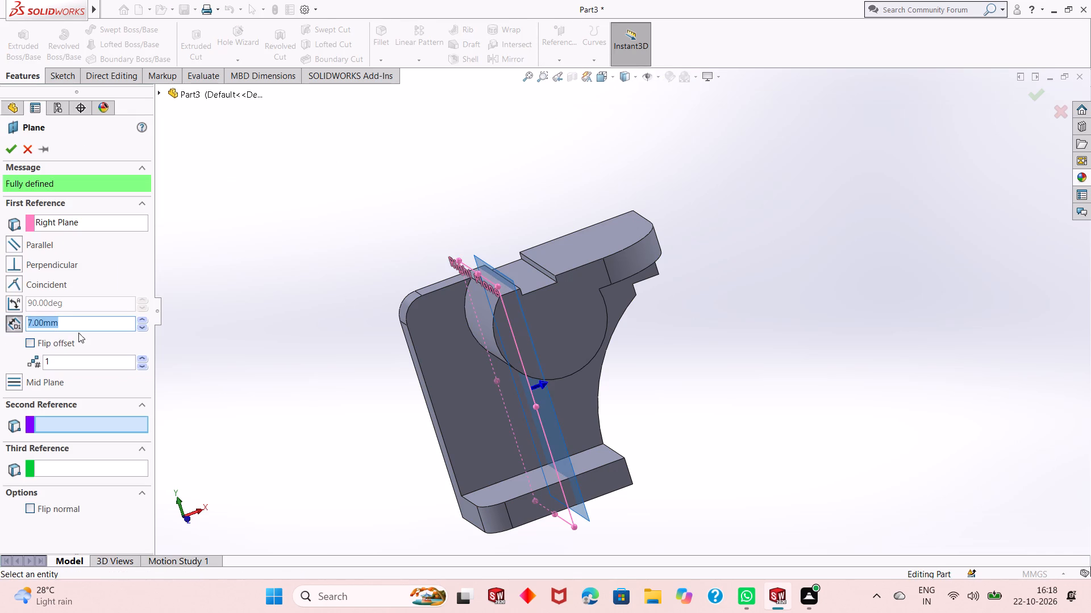
key("0")
key("Return")
double_click(85, 326)
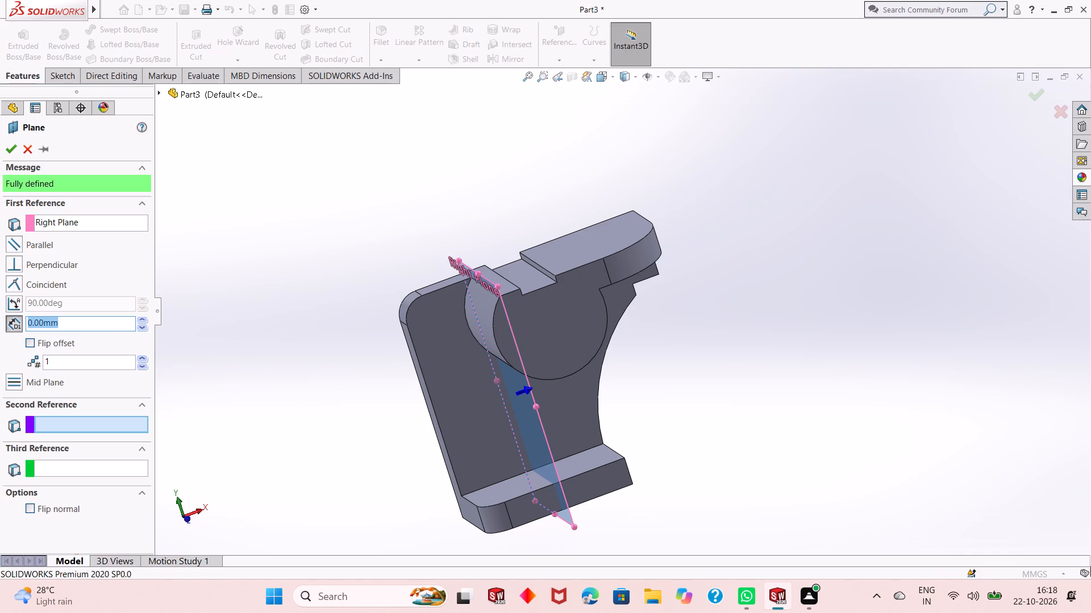
type("65/2")
key("Return")
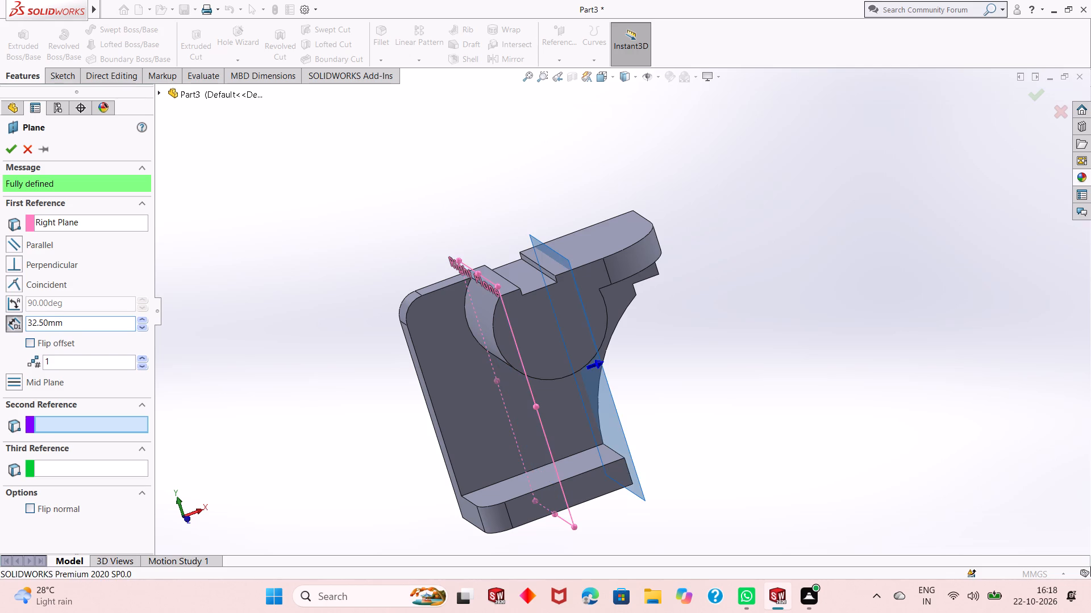
middle_click_drag(644, 461, 635, 493)
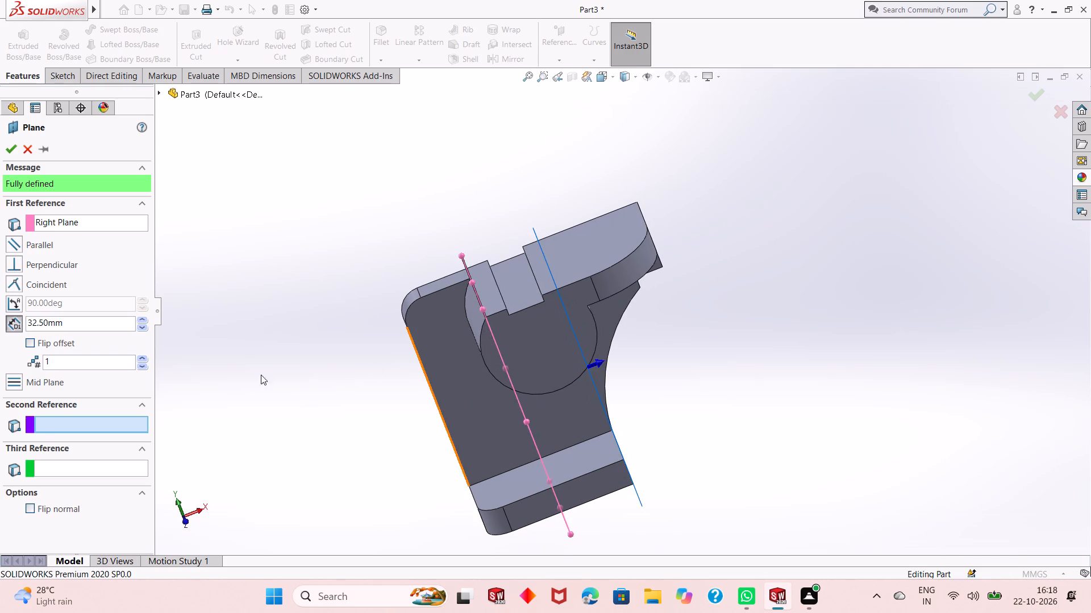
double_click(63, 322)
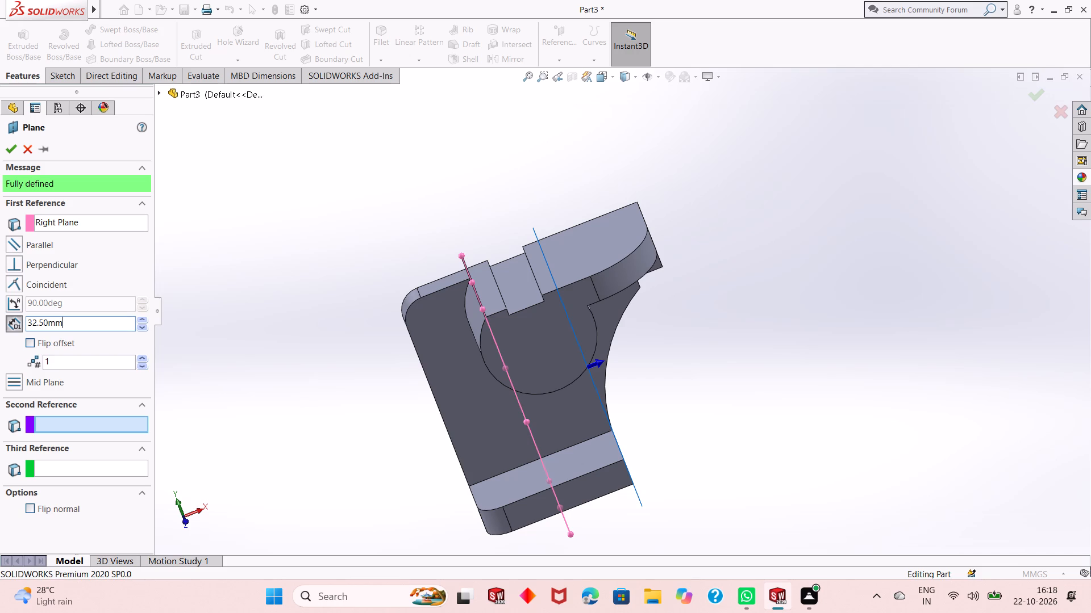
type("32.5-15")
key("Return")
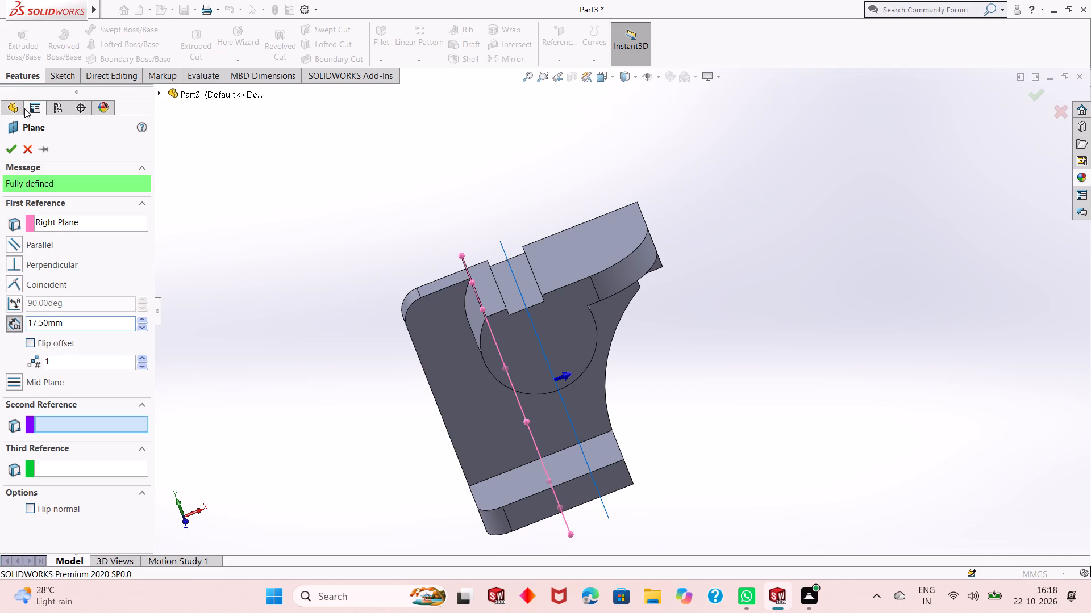
left_click(13, 154)
left_click(283, 204)
On the new offset plane, sketch a line about 46.57 mm long from the boss's lower front corner to the base block's upper front corner.
middle_click_drag(459, 338, 492, 283)
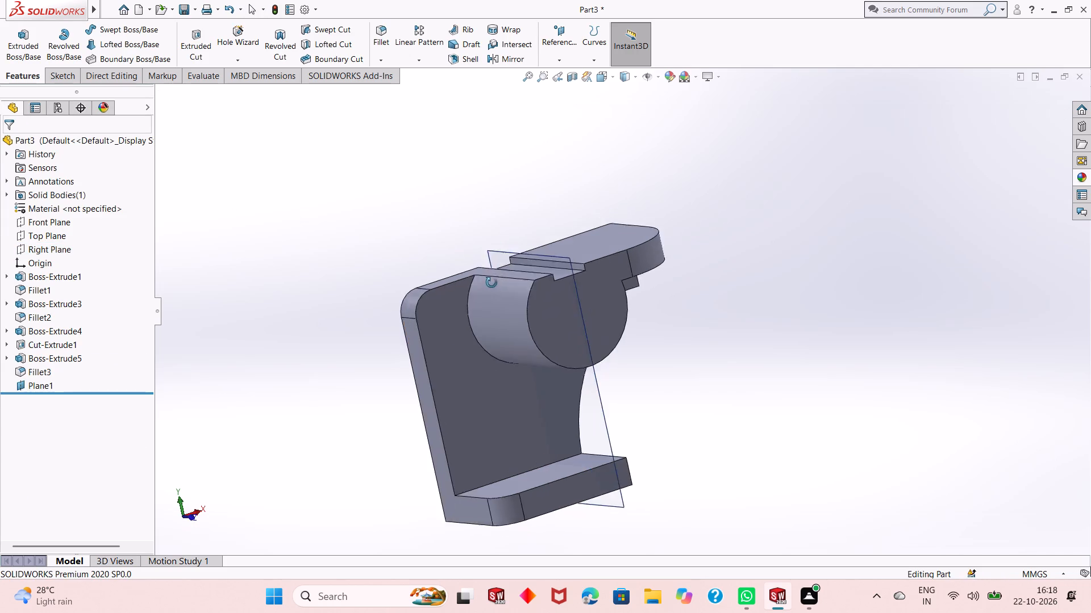
middle_click_drag(492, 283, 558, 252)
left_click(635, 401)
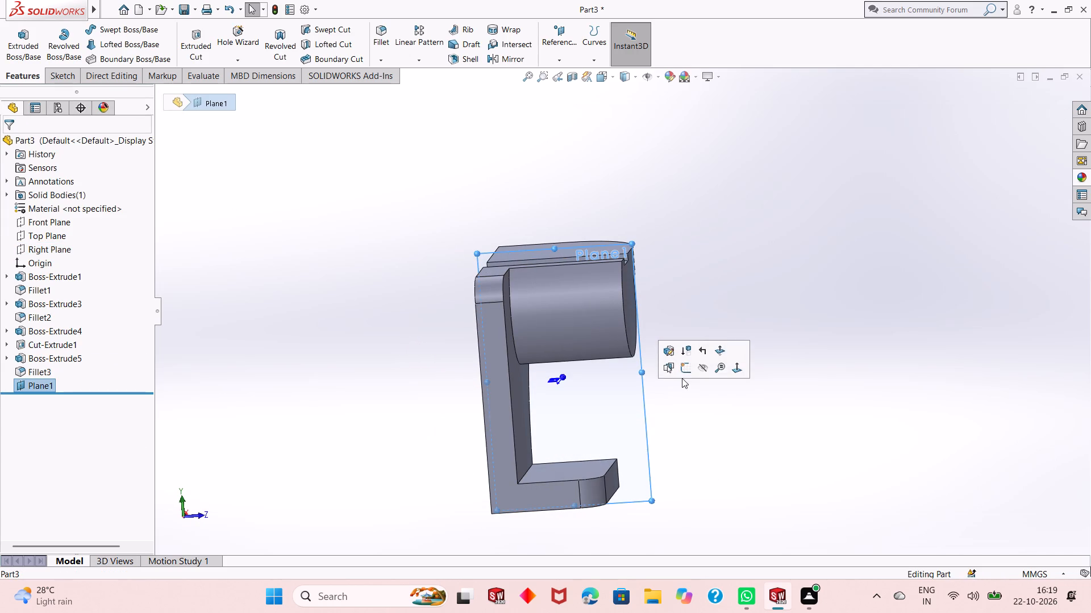
left_click(682, 372)
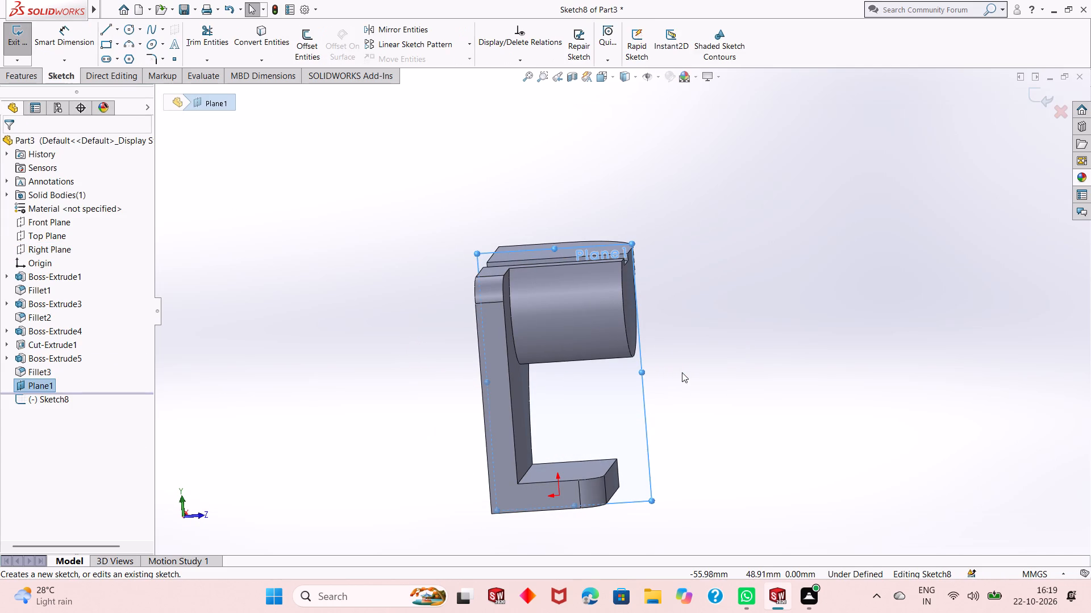
key("ctrl+8")
left_click(861, 267)
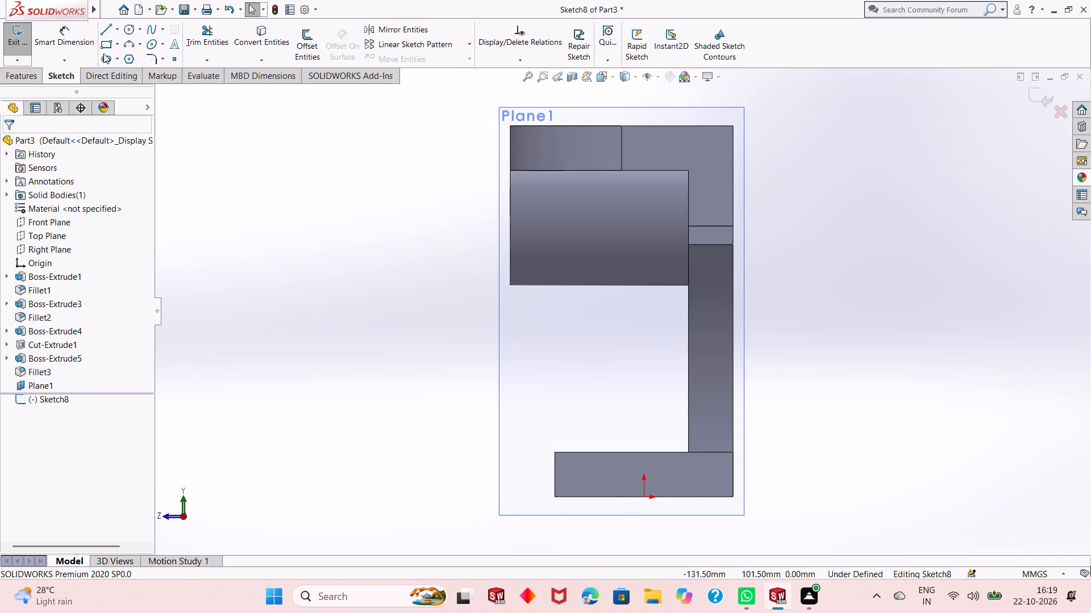
left_click(105, 31)
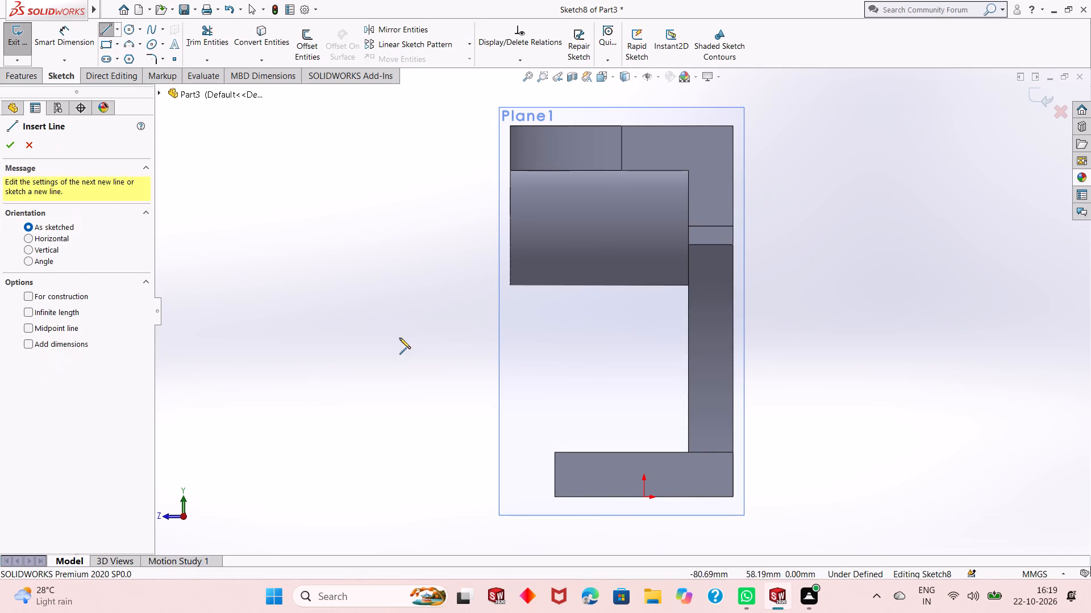
left_click(509, 285)
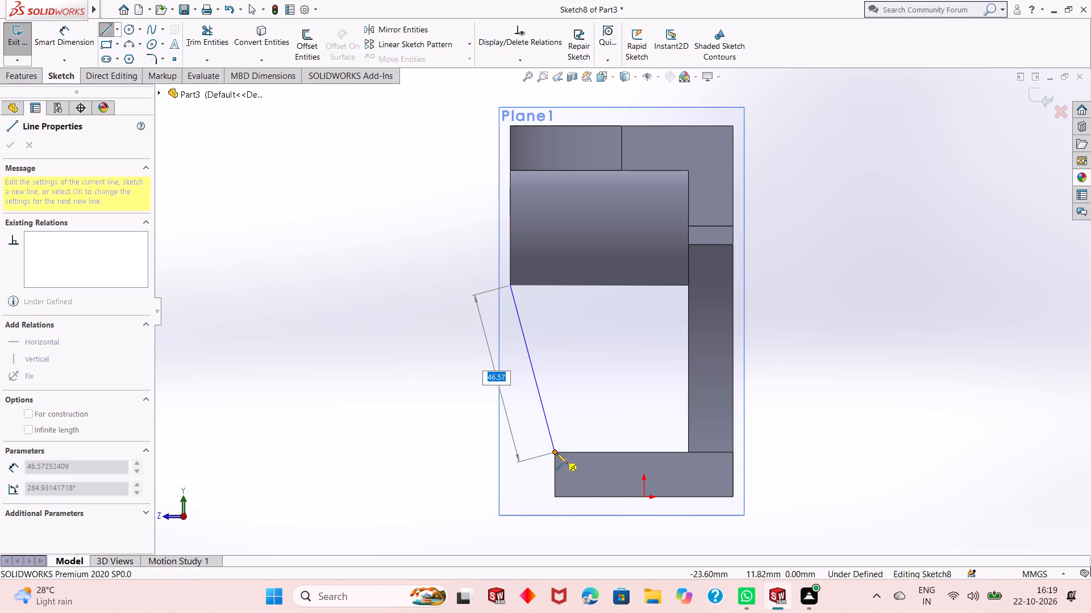
left_click(556, 453)
right_click(402, 353)
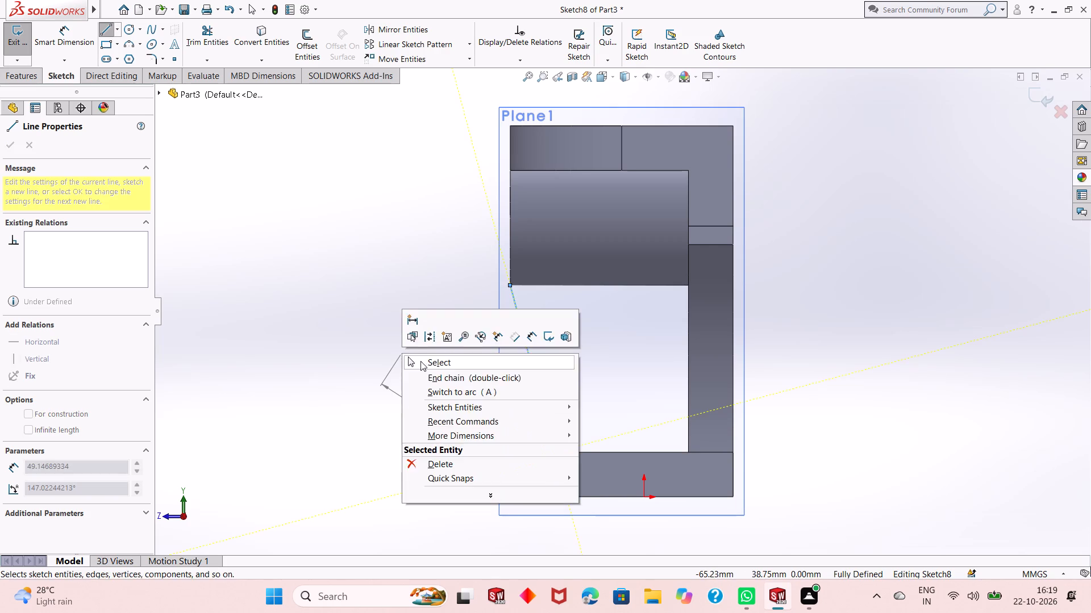
left_click(425, 363)
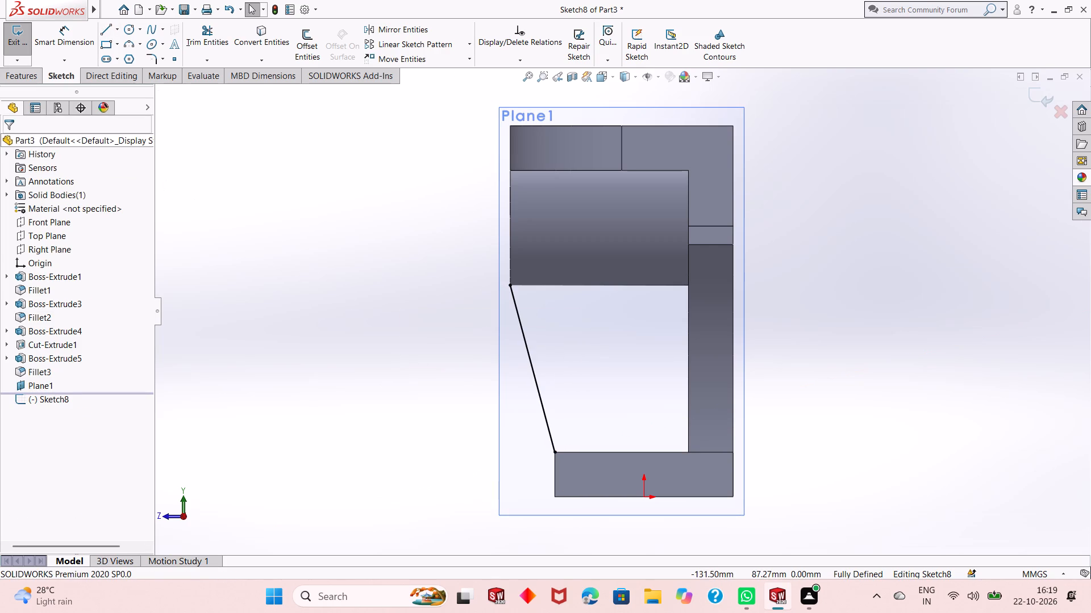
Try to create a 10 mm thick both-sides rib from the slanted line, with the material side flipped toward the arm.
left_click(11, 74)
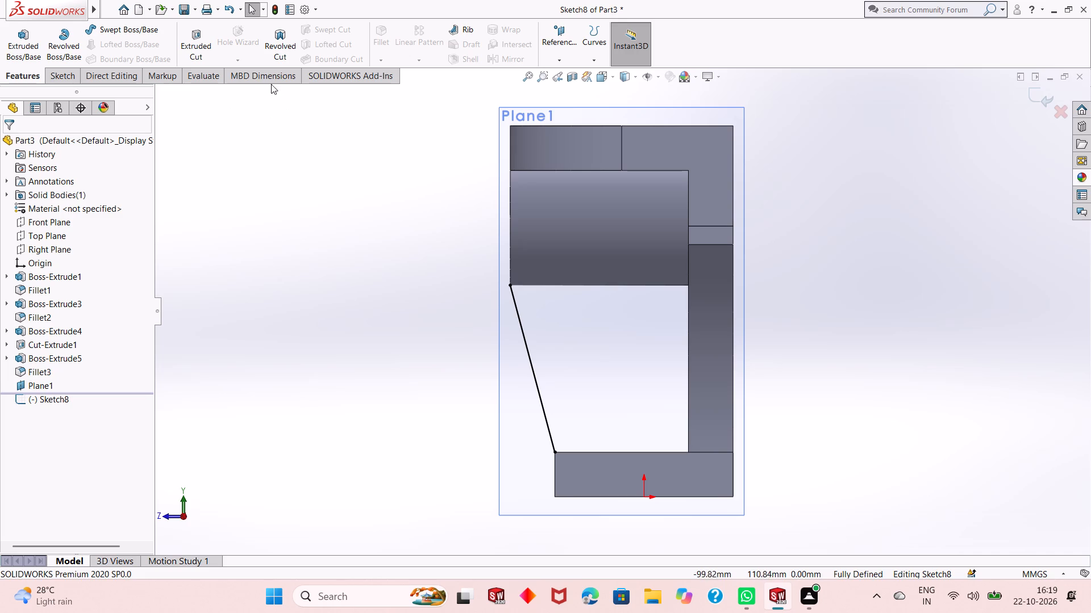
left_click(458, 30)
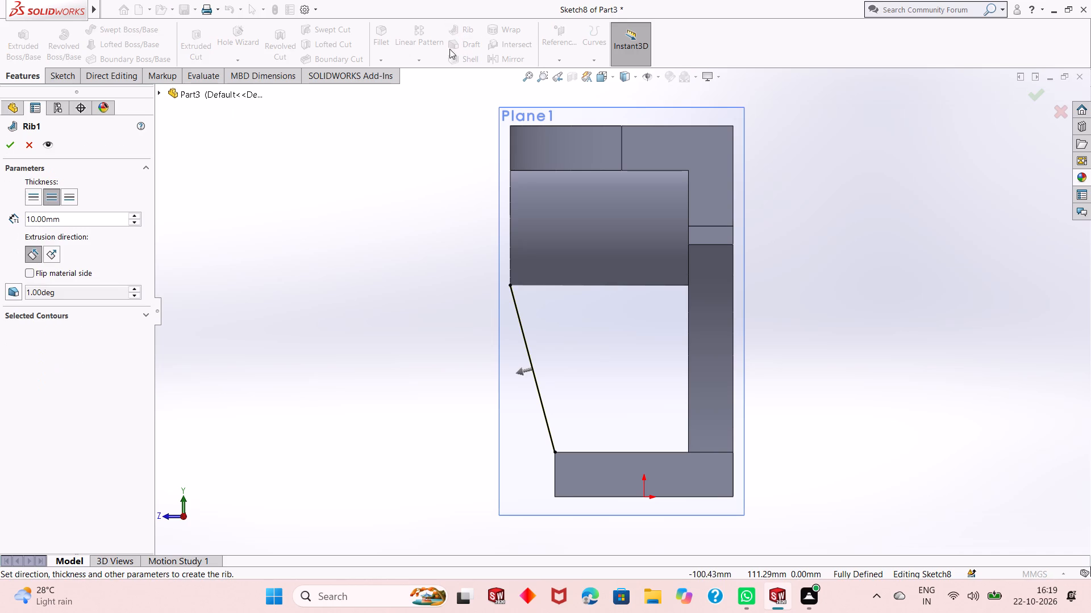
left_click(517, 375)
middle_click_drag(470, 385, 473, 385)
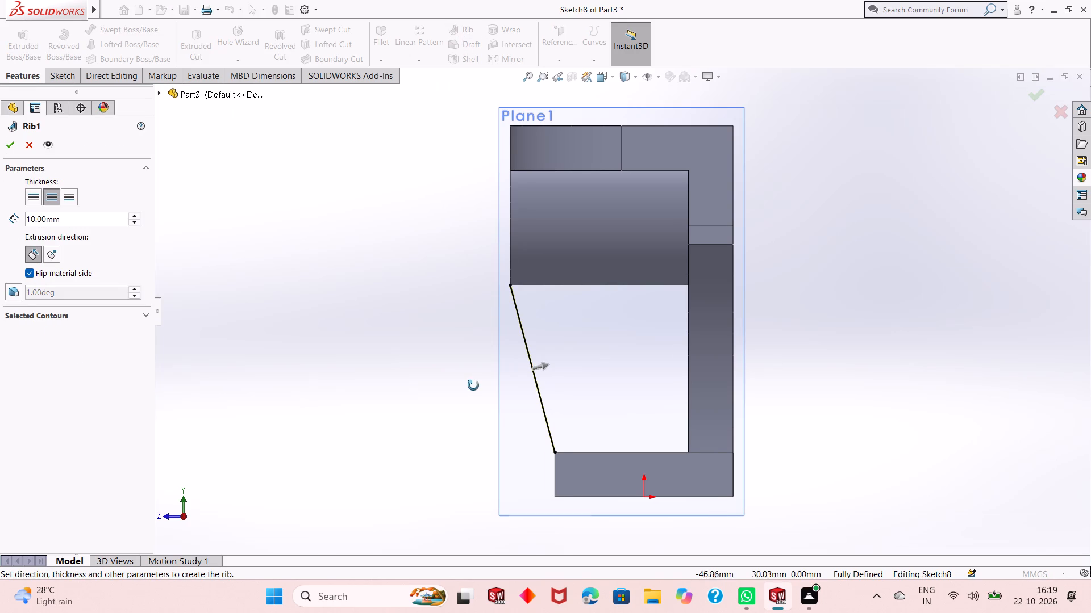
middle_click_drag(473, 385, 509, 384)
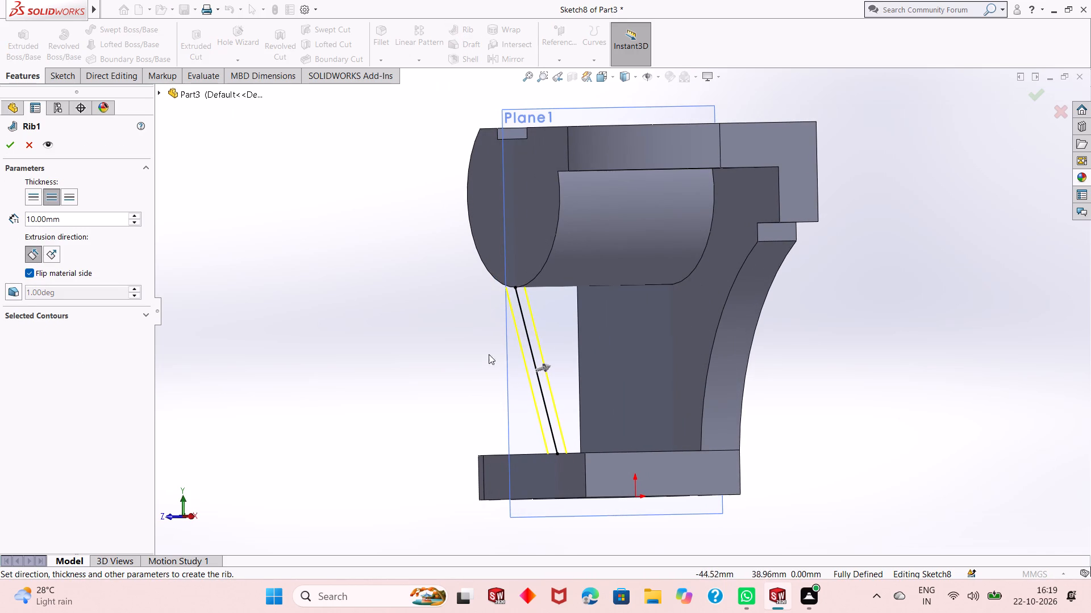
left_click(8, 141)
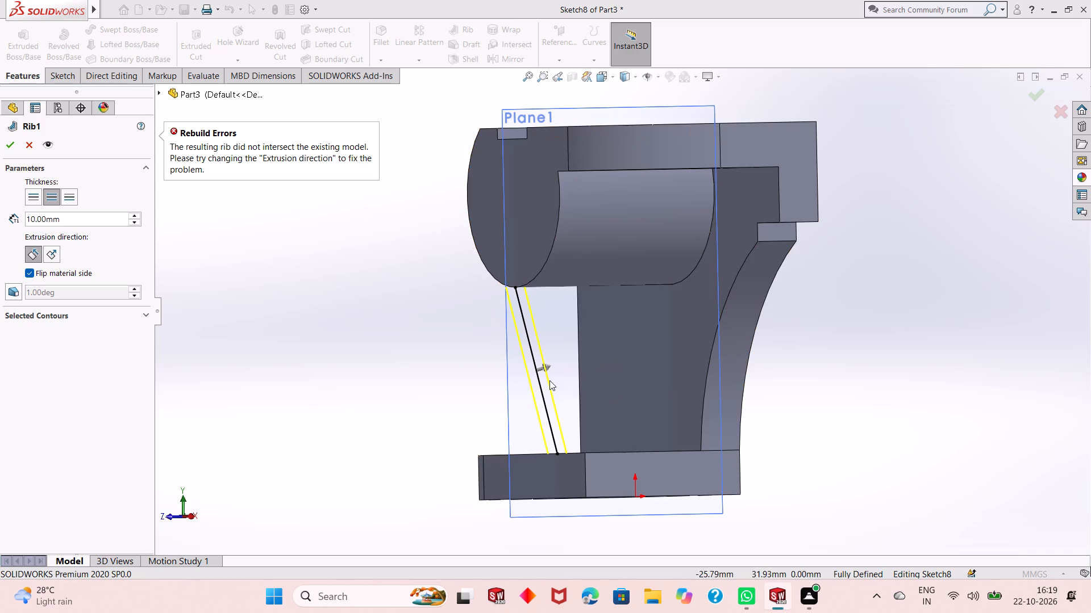
Examine how the rib line's ends meet the boss and base from several angles, and leave the Rib command.
scroll(833, 320, "down", 2)
scroll(735, 369, "up", 2)
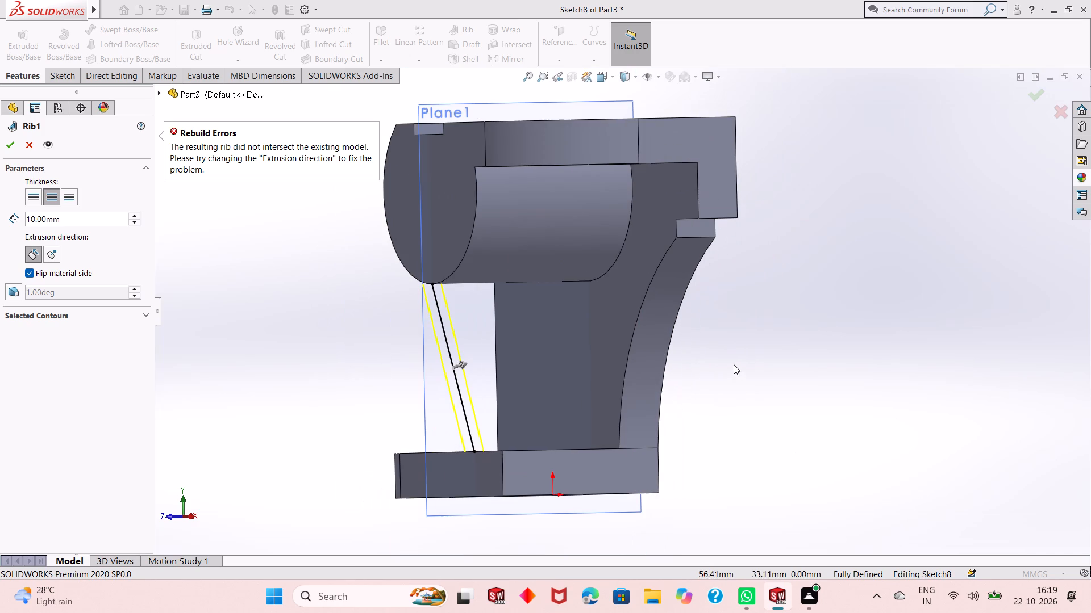
middle_click_drag(703, 329, 675, 317)
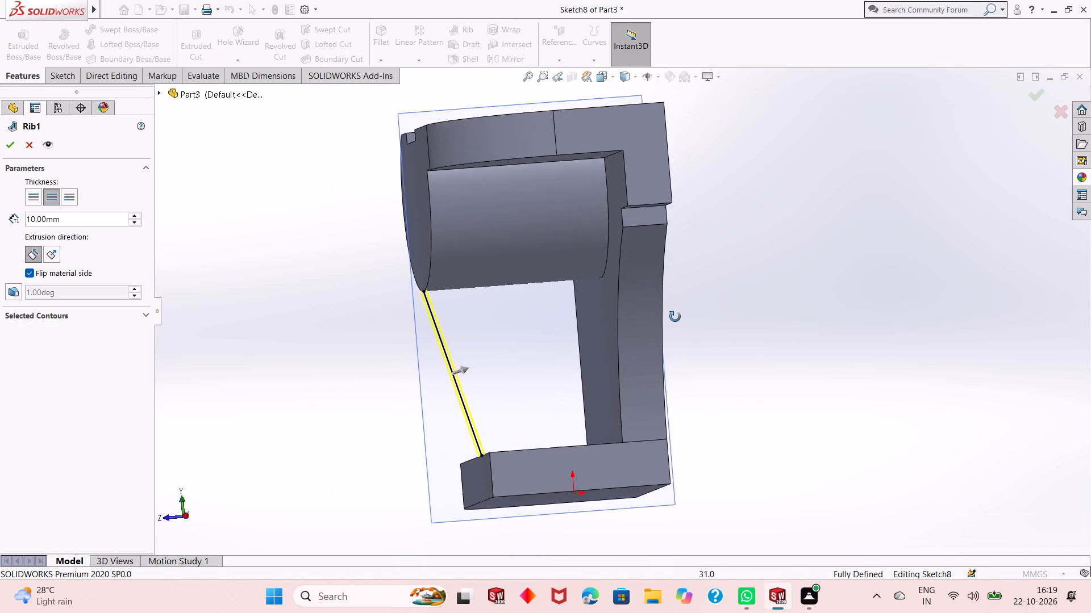
middle_click_drag(675, 317, 675, 309)
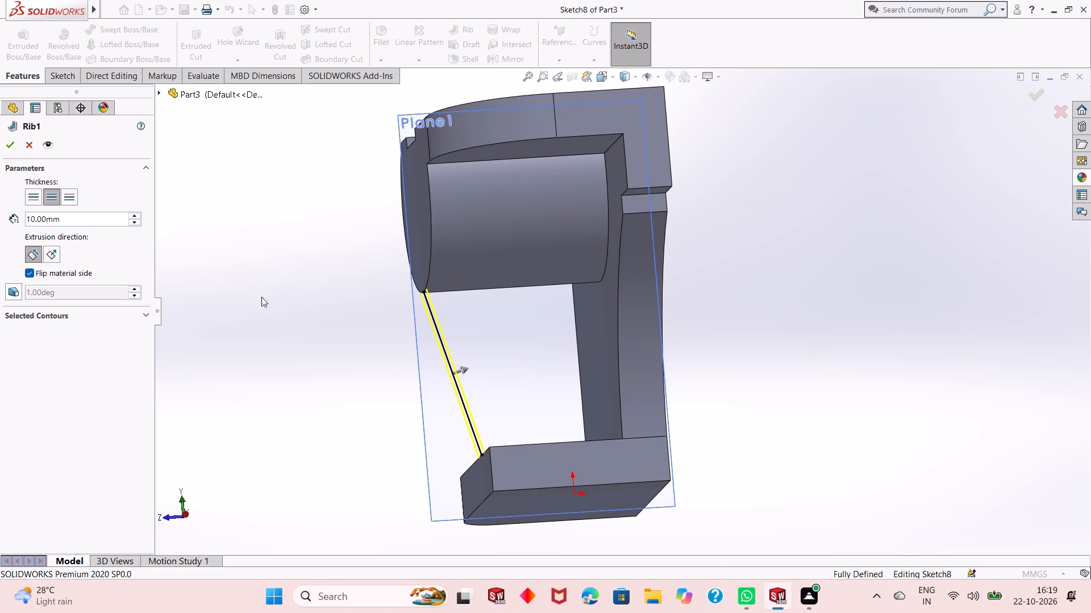
scroll(518, 351, "up", 1)
middle_click_drag(528, 371, 530, 402)
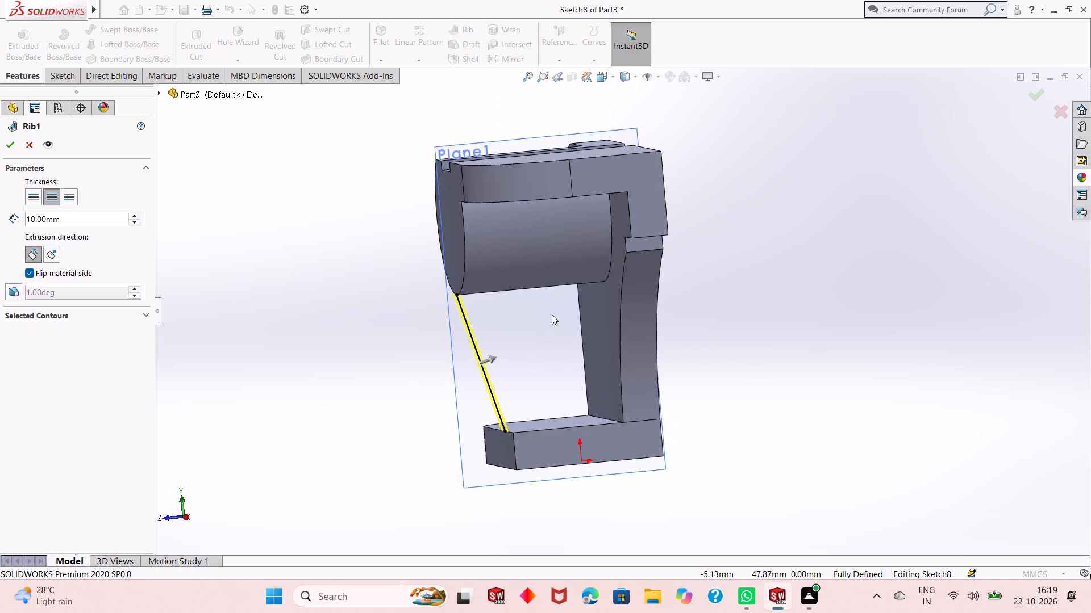
scroll(551, 314, "down", 4)
scroll(499, 404, "up", 2)
middle_click_drag(495, 408, 506, 412)
scroll(497, 366, "down", 1)
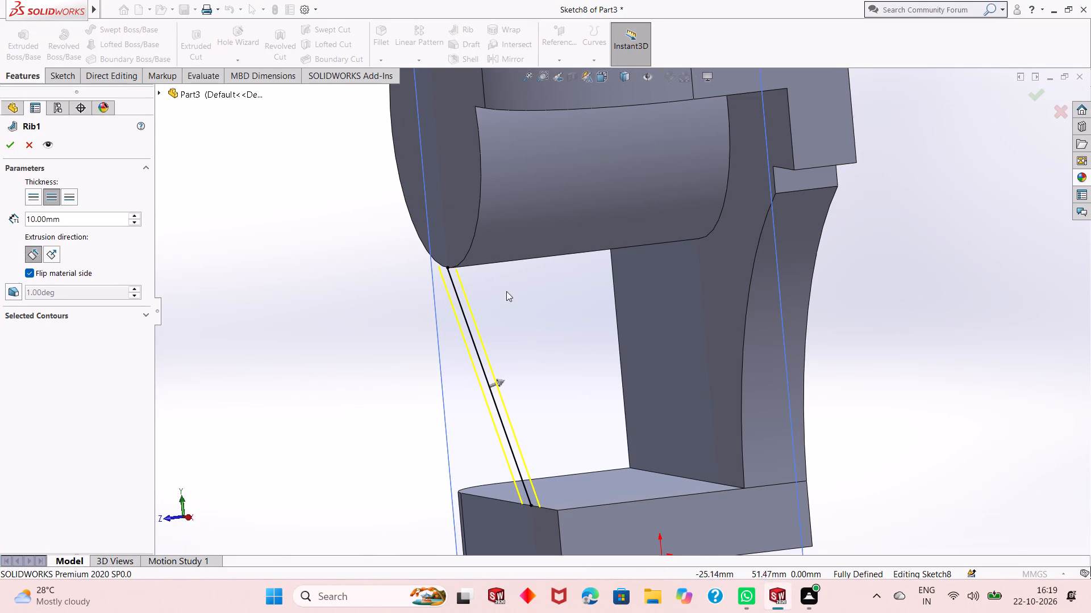
middle_click_drag(405, 284, 451, 275)
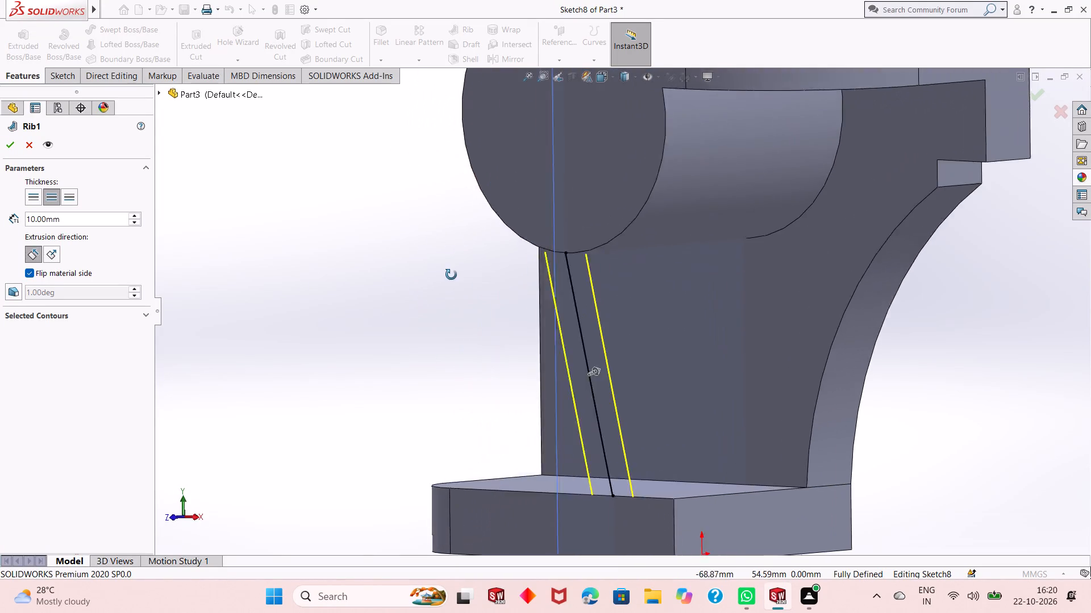
middle_click_drag(451, 275, 399, 279)
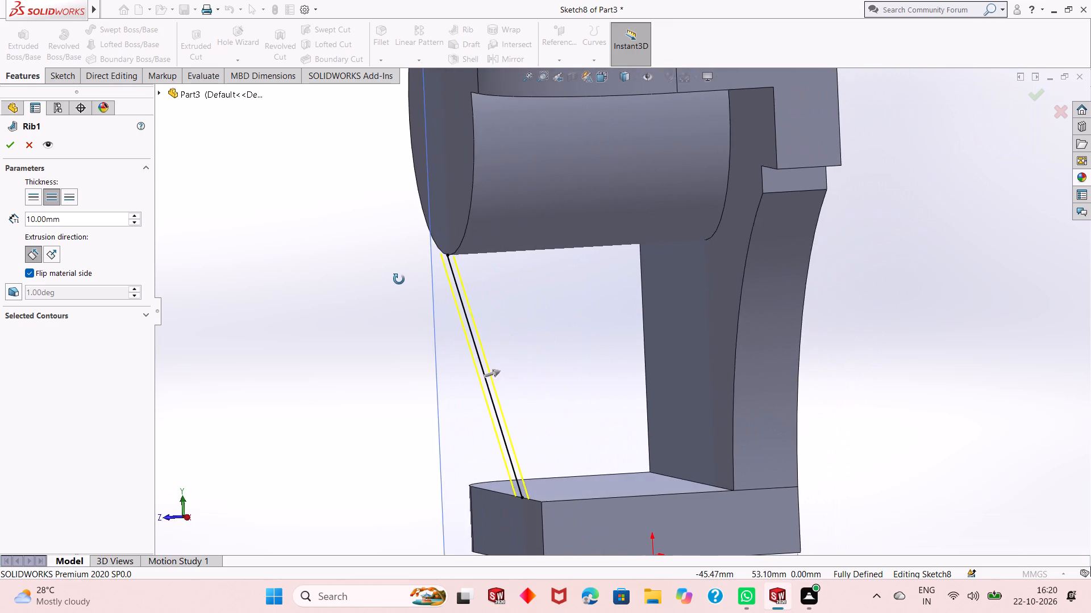
middle_click_drag(399, 279, 359, 302)
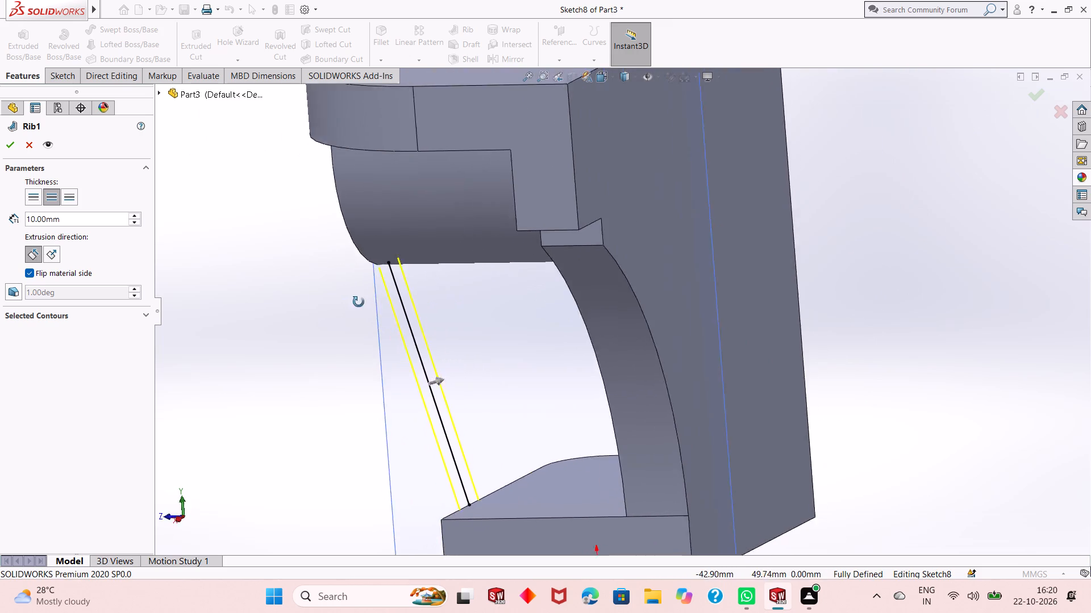
middle_click_drag(359, 302, 364, 305)
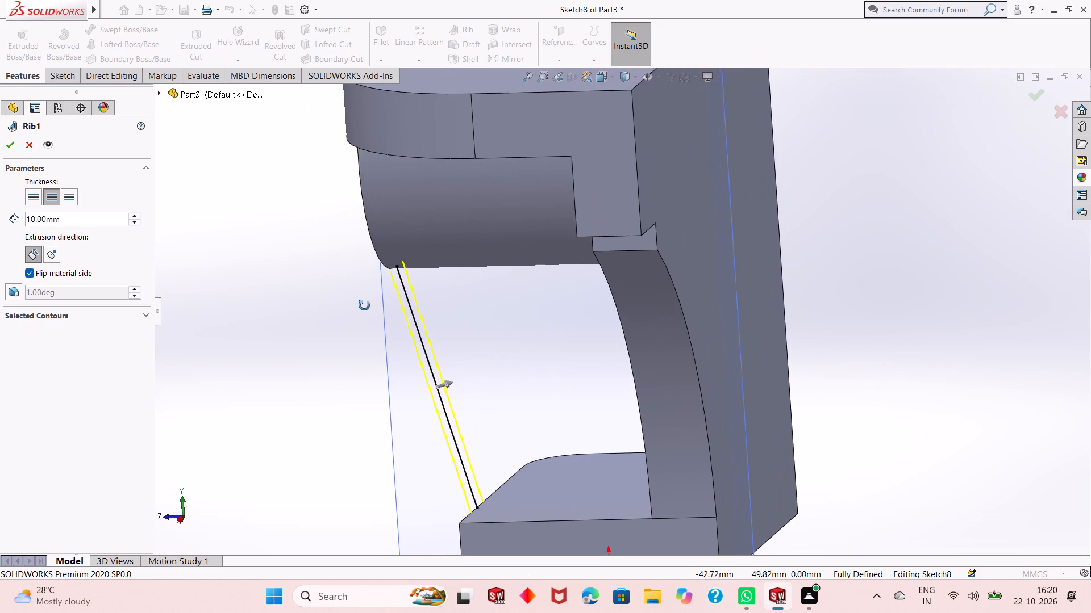
middle_click_drag(364, 305, 386, 298)
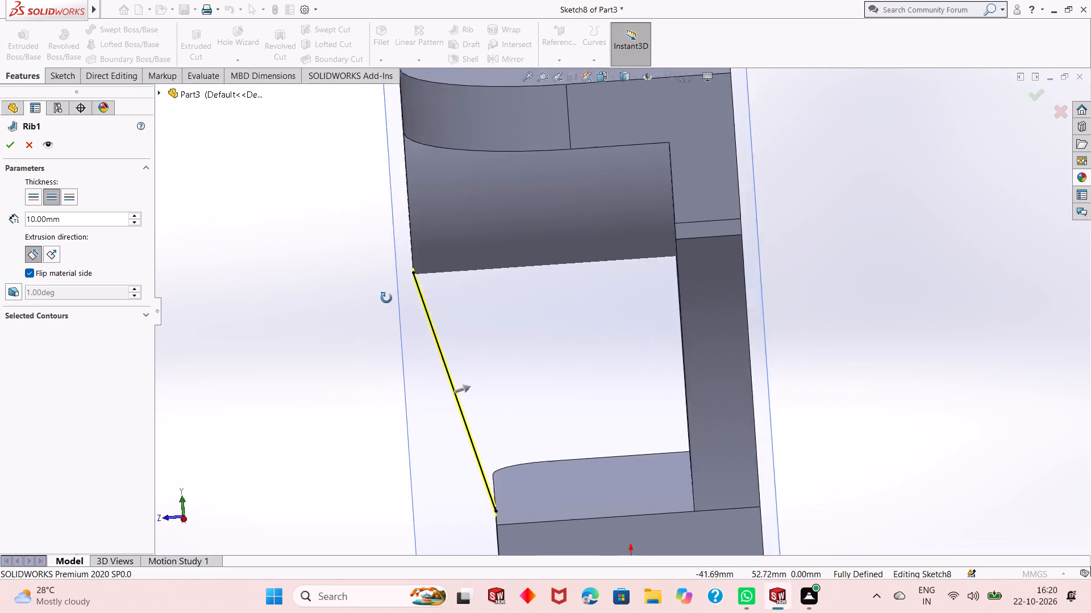
middle_click_drag(386, 298, 405, 304)
scroll(543, 402, "up", 2)
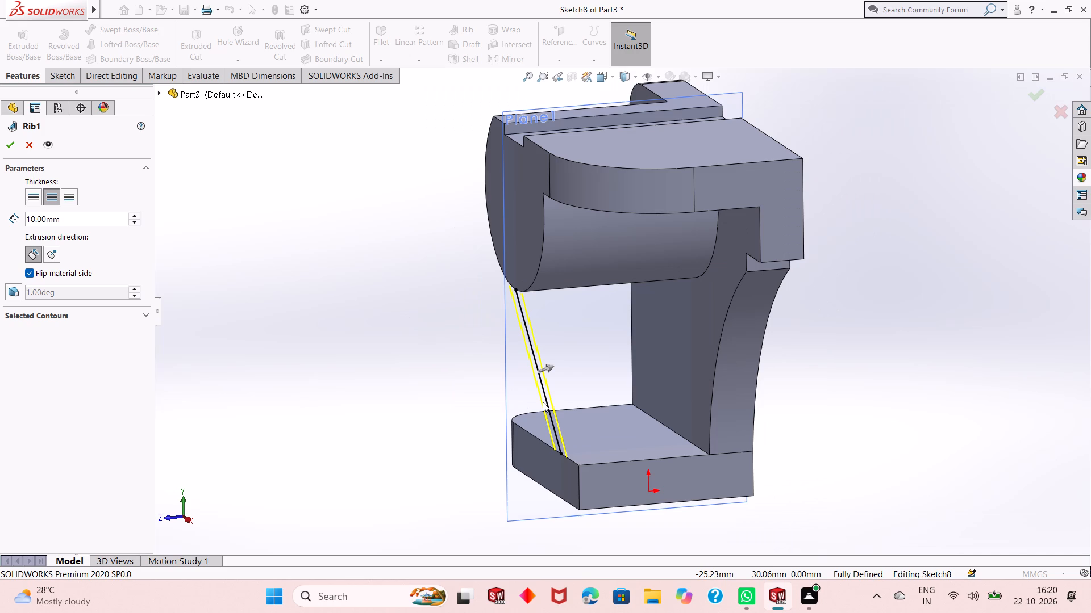
key("Escape")
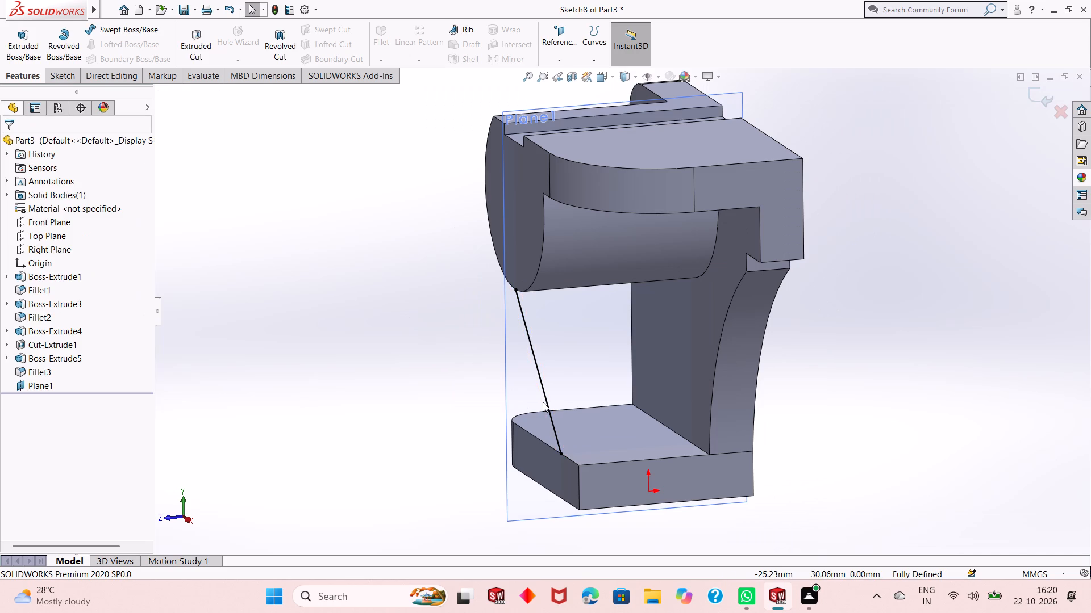
middle_click(518, 304)
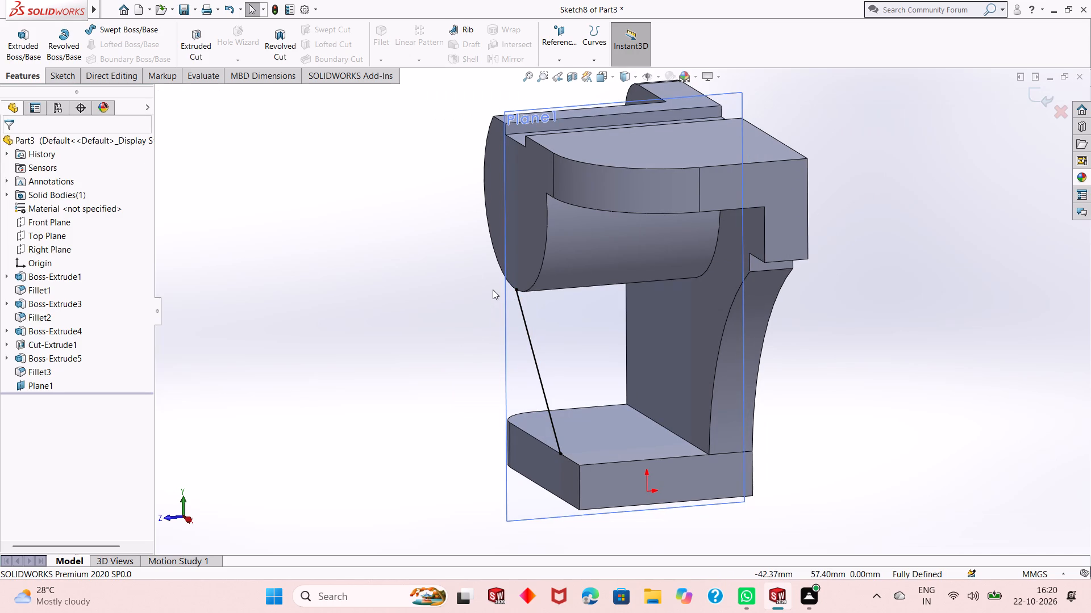
Extend the rib sketch with a vertical line about 3.88 mm long, from the slanted line's upper end up the boss's front edge.
key("ctrl+8")
scroll(557, 241, "down", 3)
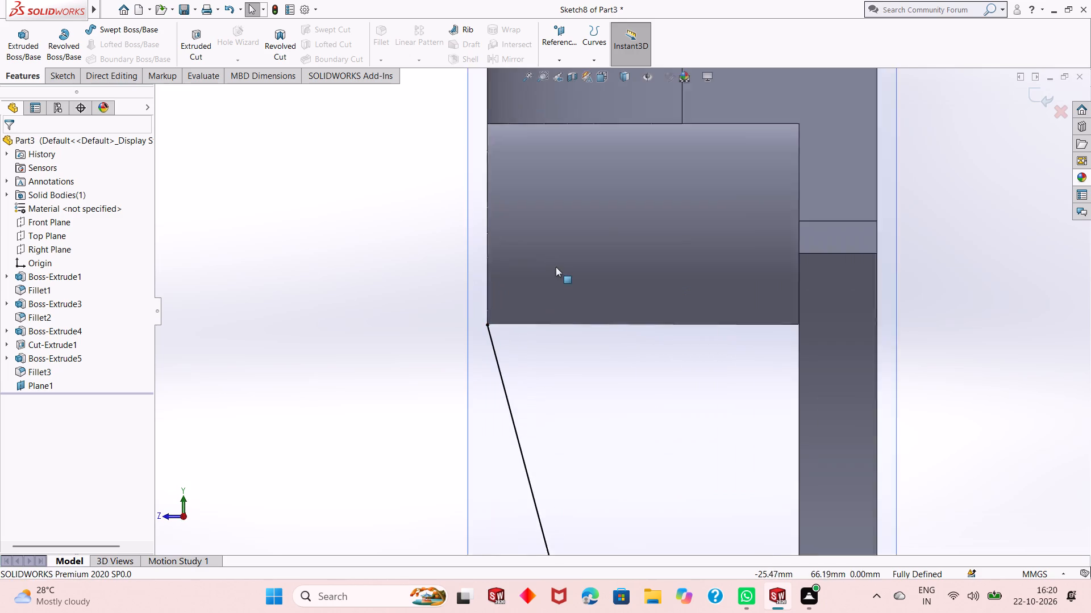
scroll(556, 267, "down", 1)
scroll(541, 376, "up", 2)
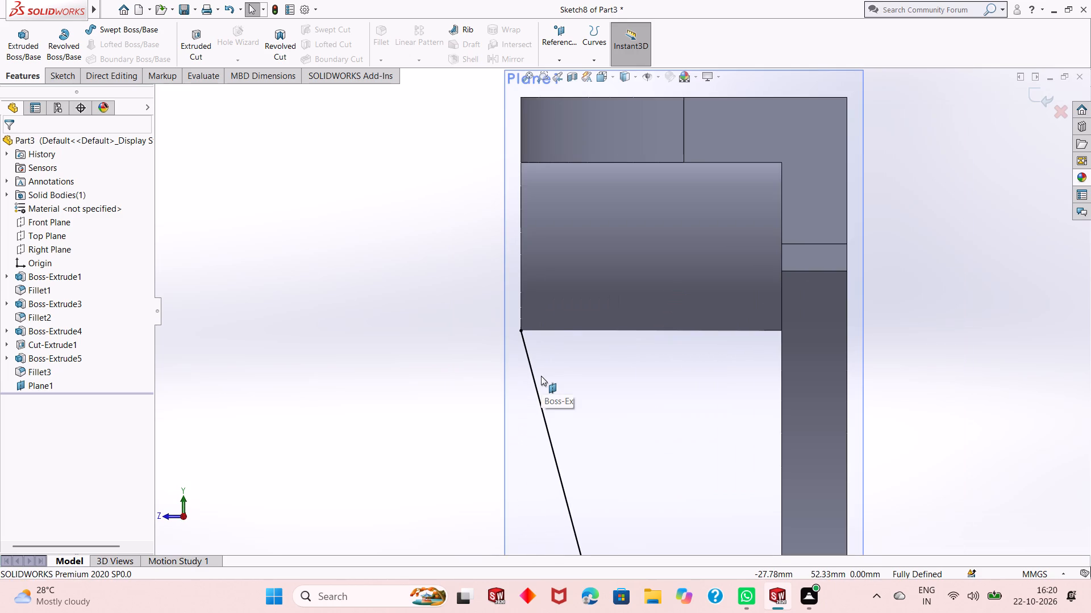
scroll(541, 376, "up", 1)
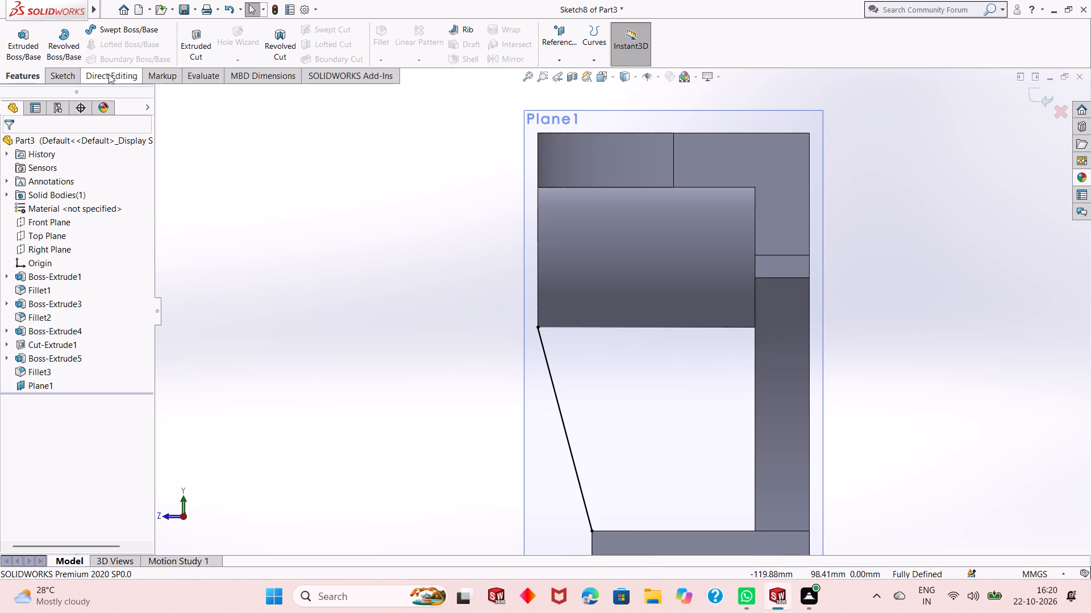
left_click(63, 75)
left_click(105, 27)
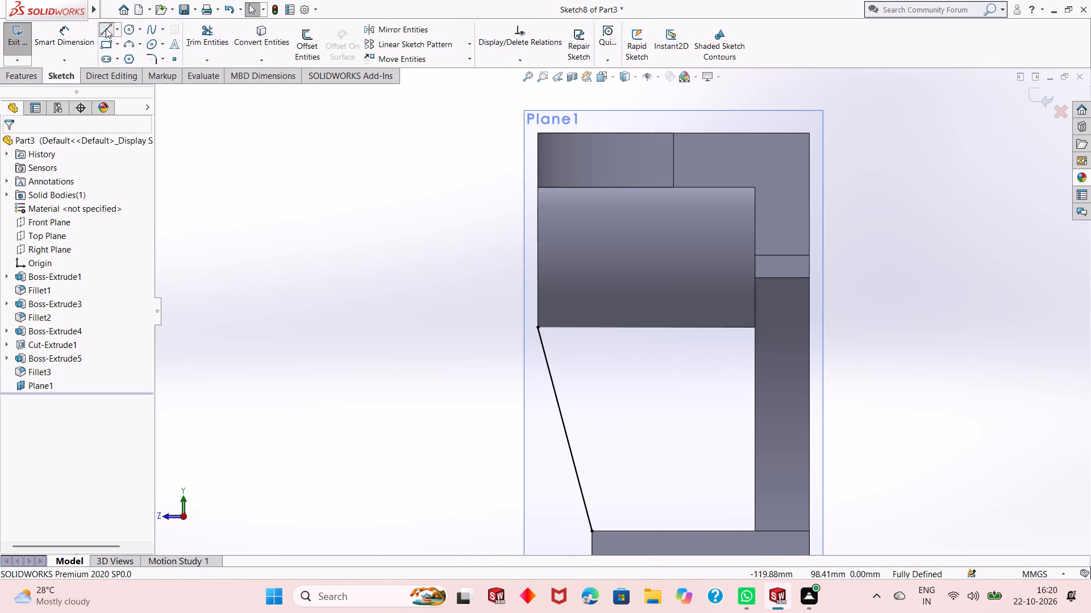
left_click(540, 328)
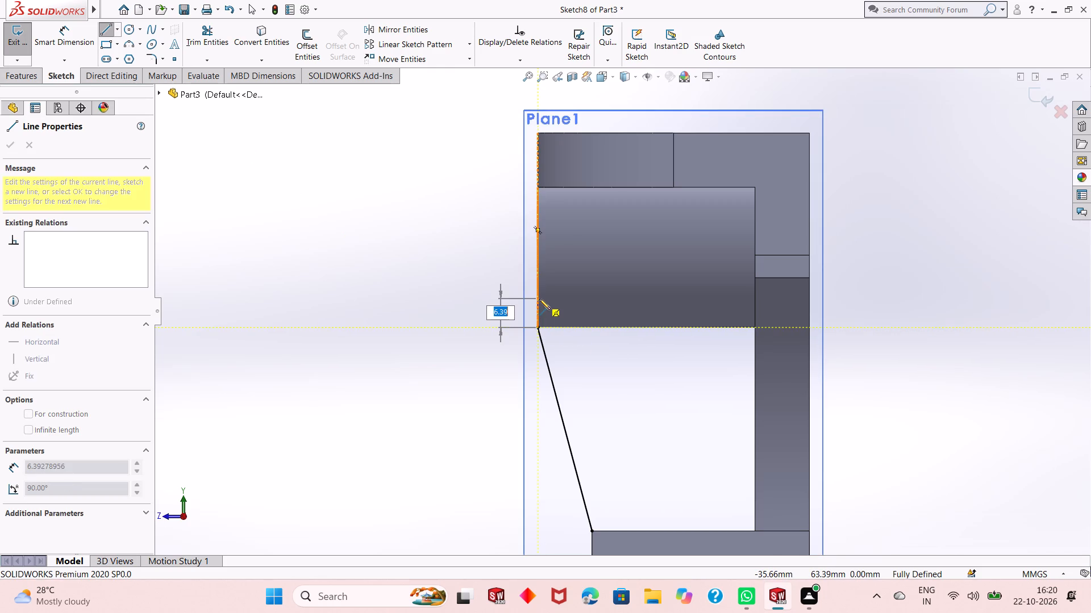
left_click(541, 310)
right_click(541, 310)
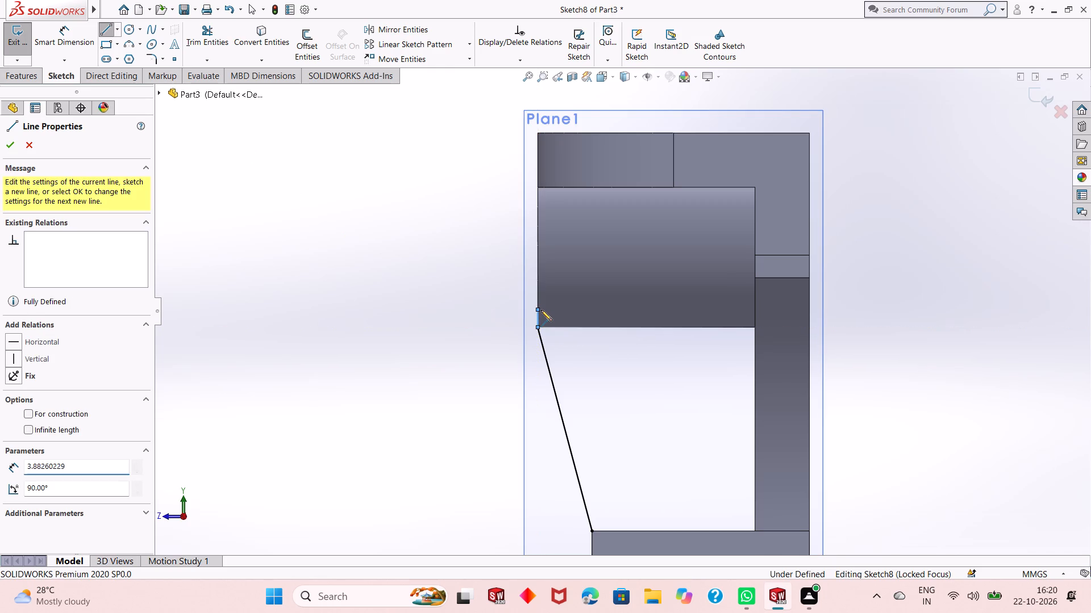
left_click(561, 324)
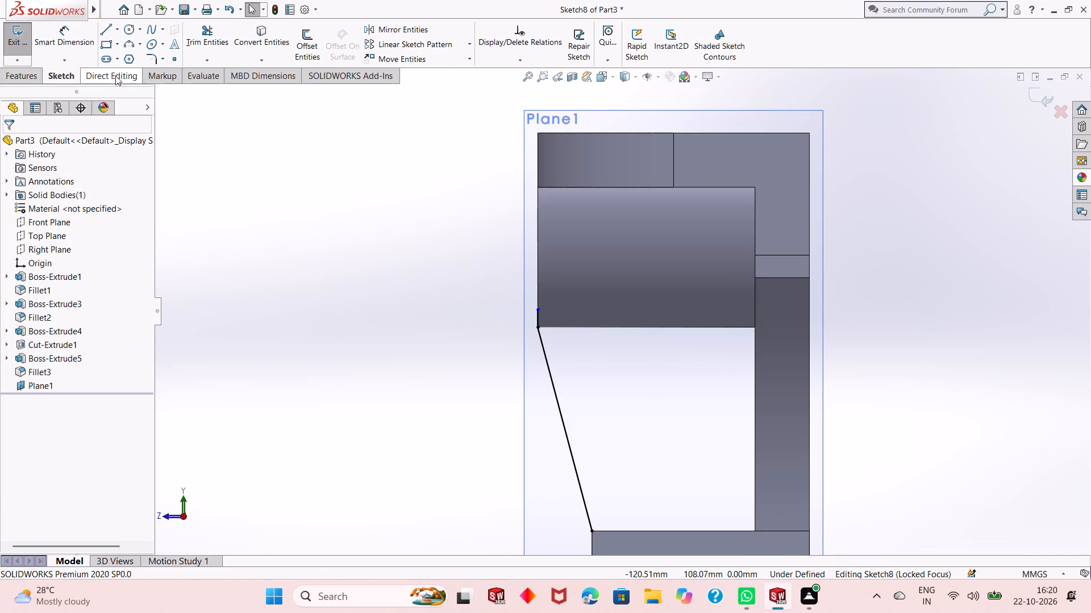
Dimension the short vertical line's length, keeping it as drawn.
left_click(60, 36)
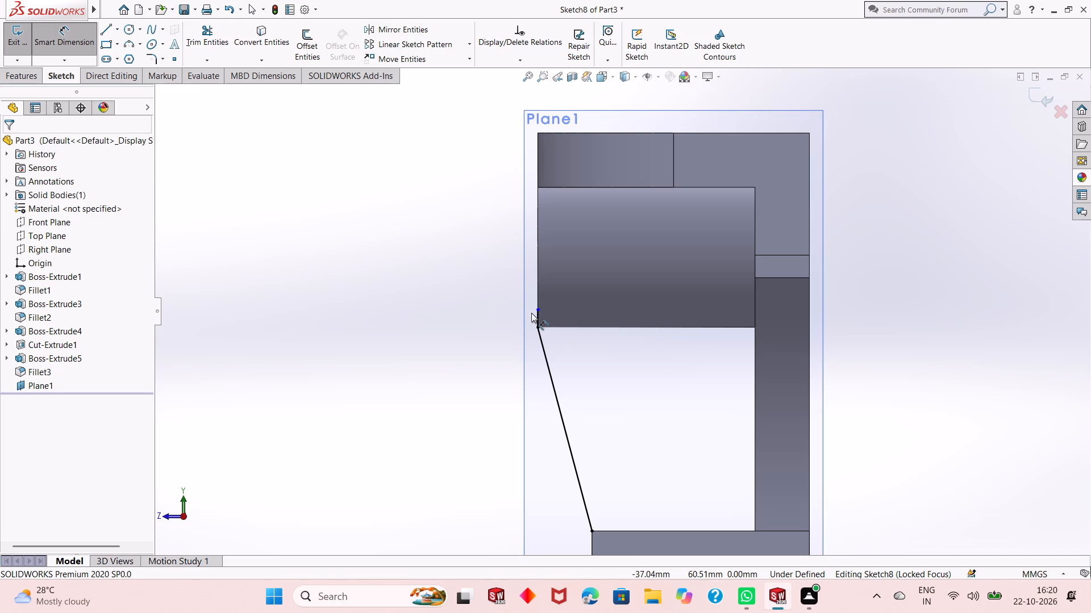
left_click(538, 319)
left_click(519, 319)
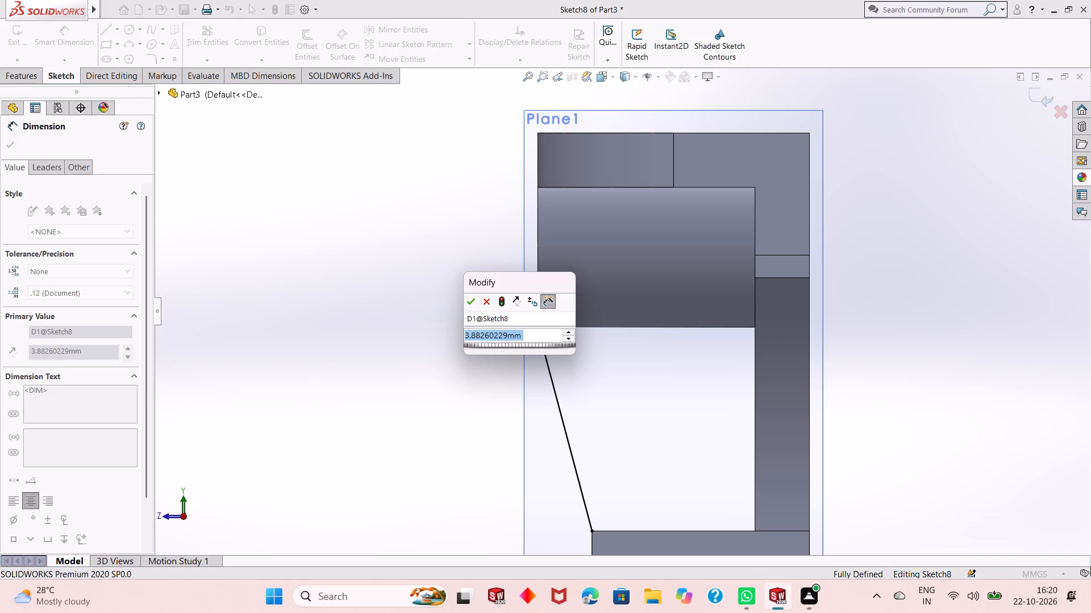
left_click(473, 297)
right_click(461, 276)
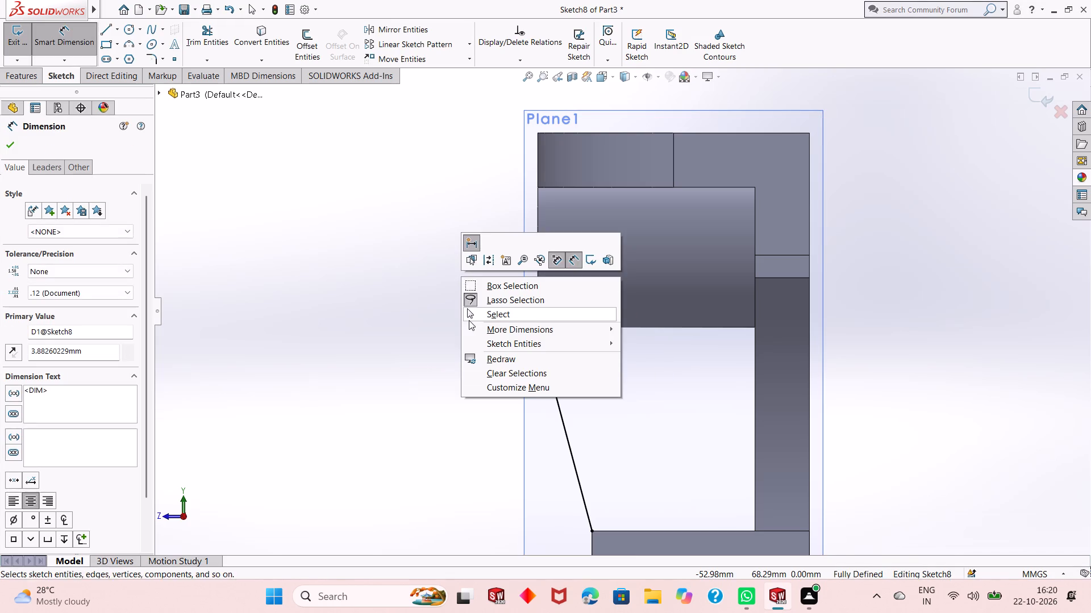
left_click(469, 320)
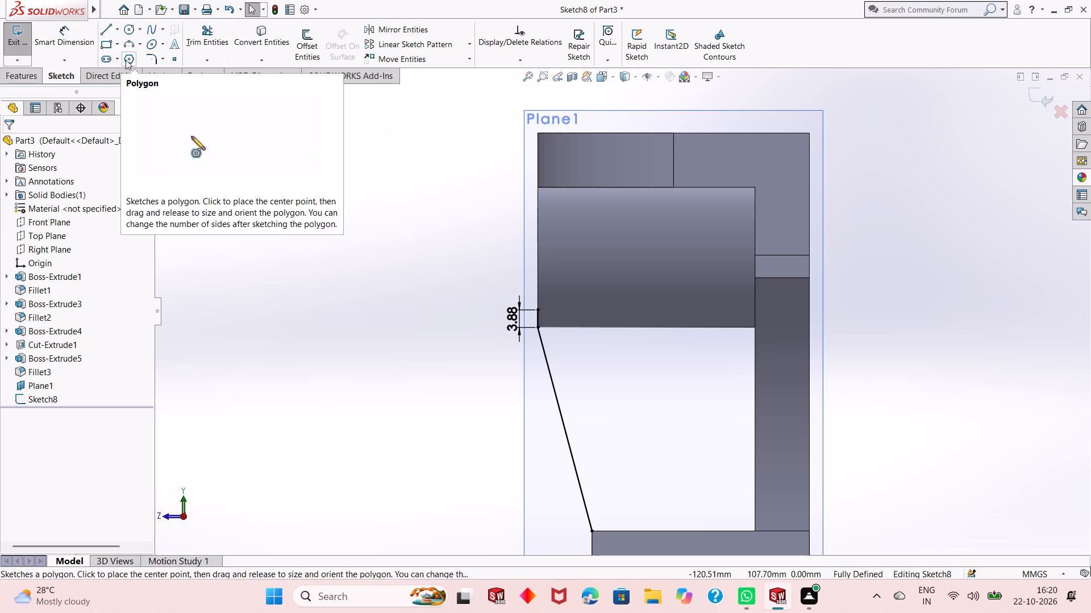
Create a 10 mm thick both-sides rib from the extended sketch, with the material side flipped toward the arm.
left_click(21, 78)
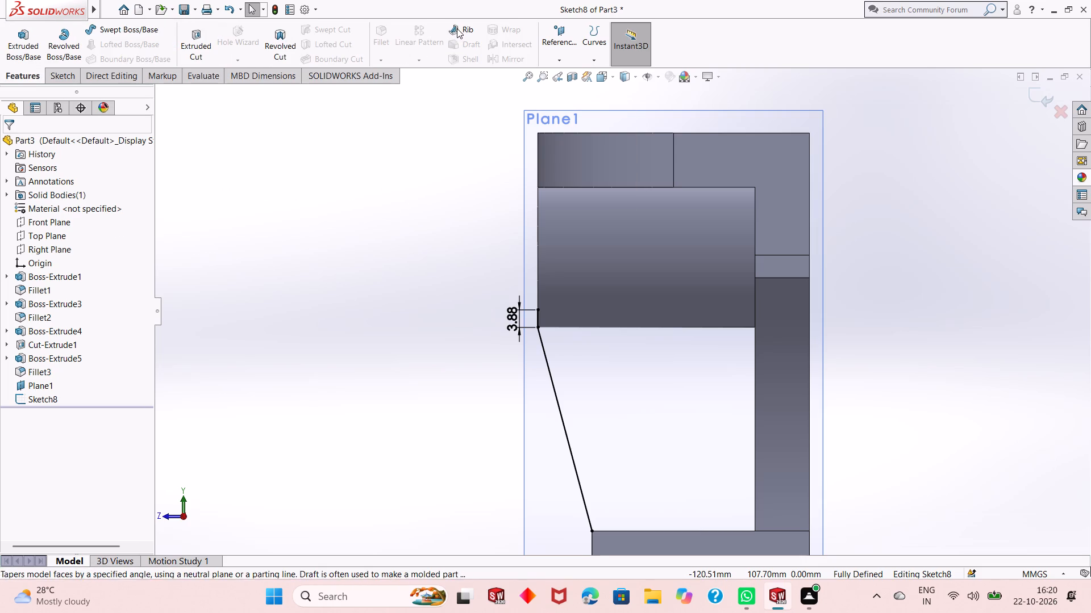
left_click(457, 28)
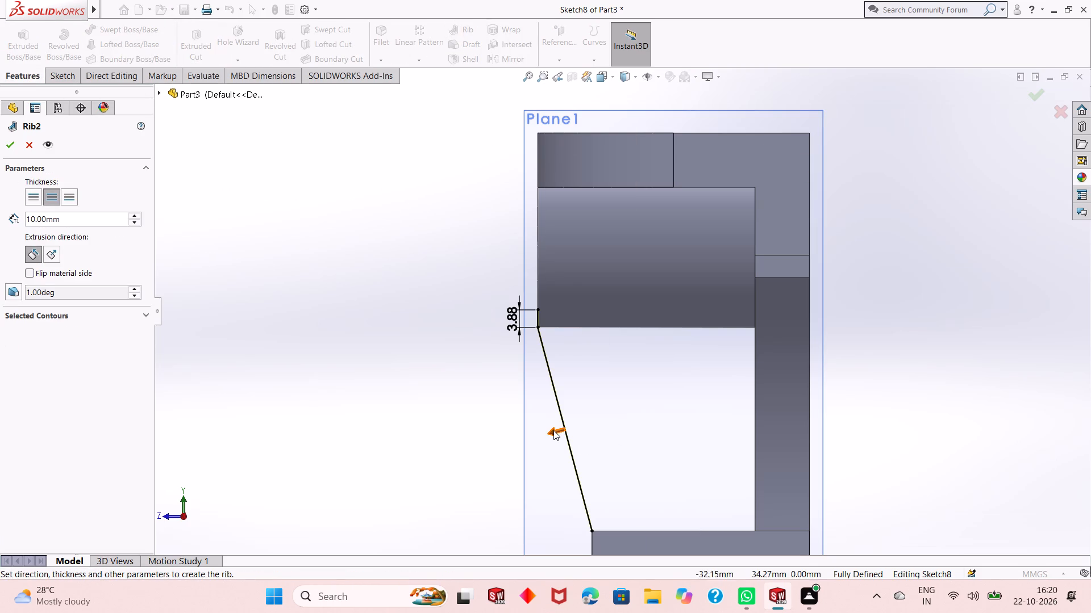
left_click(553, 430)
left_click(14, 140)
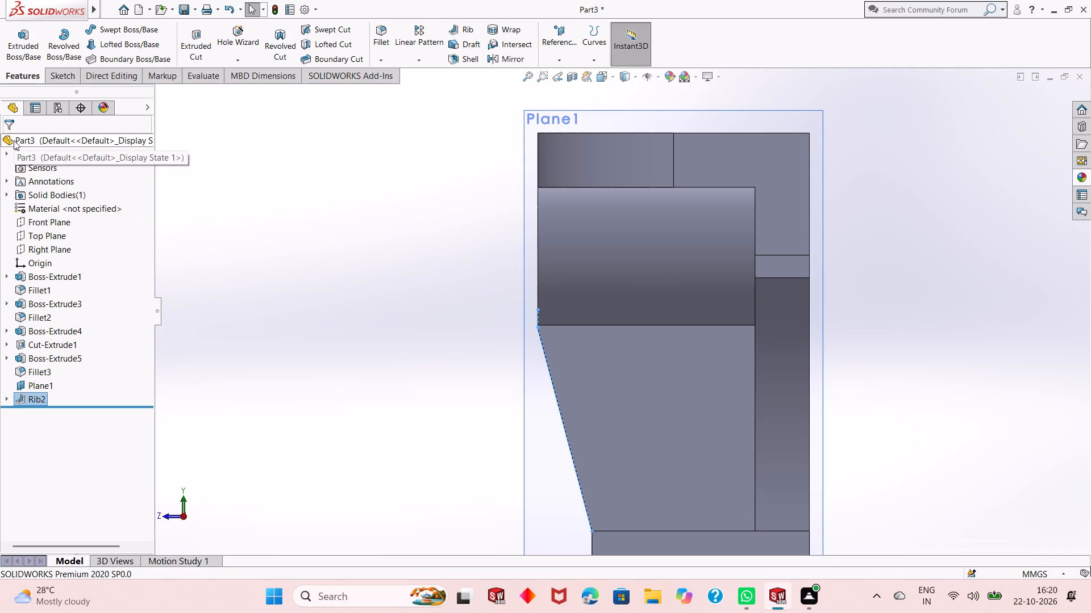
Examine the new rib and how its upper end meets the underside of the boss.
left_click(385, 205)
scroll(598, 351, "up", 1)
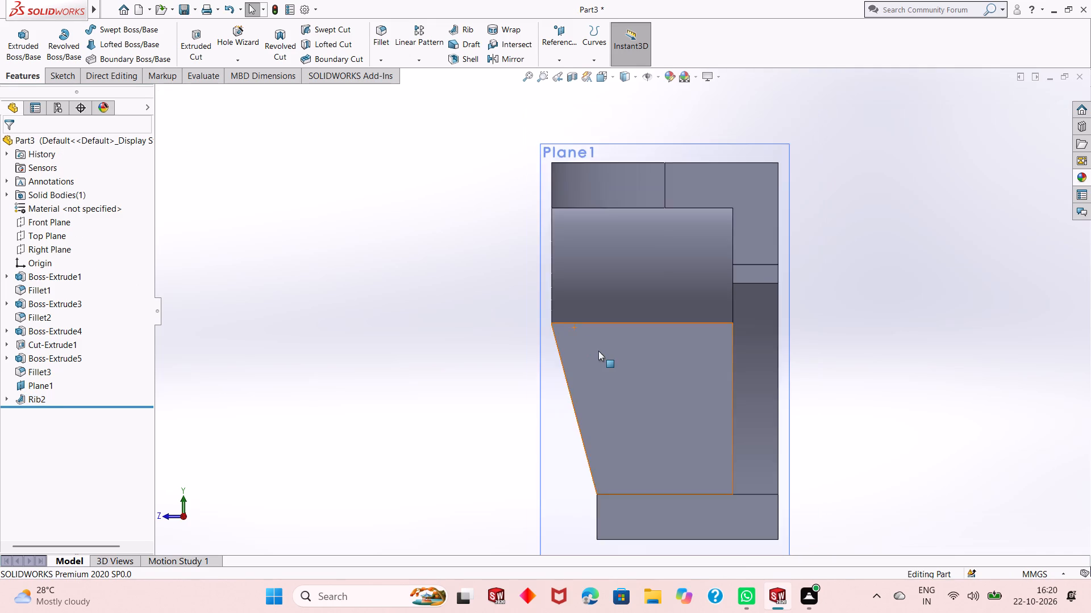
scroll(598, 351, "up", 1)
middle_click_drag(599, 351, 644, 356)
scroll(577, 327, "down", 3)
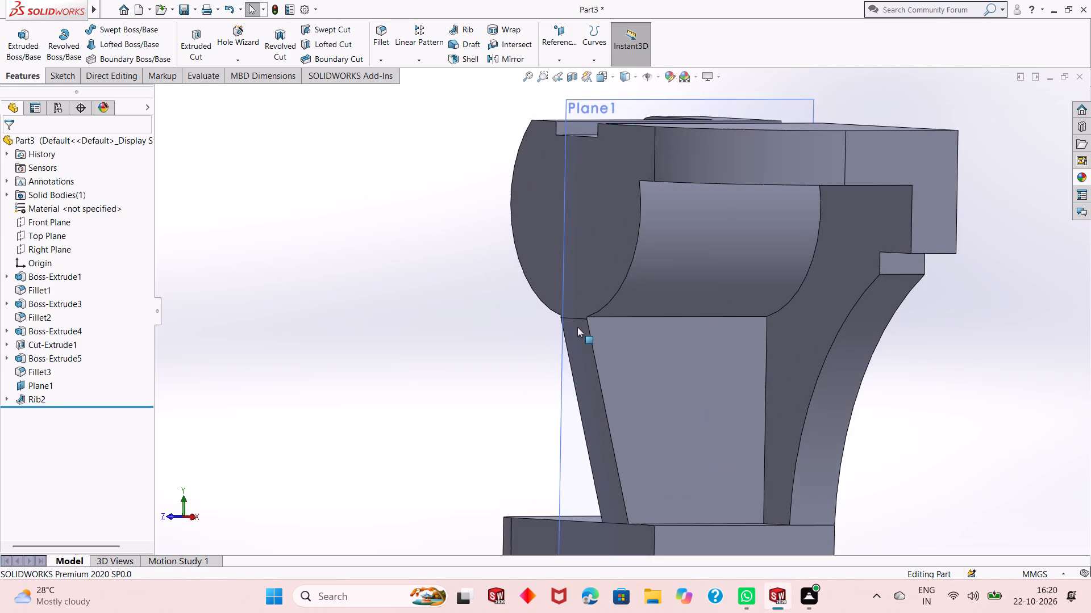
scroll(577, 327, "down", 5)
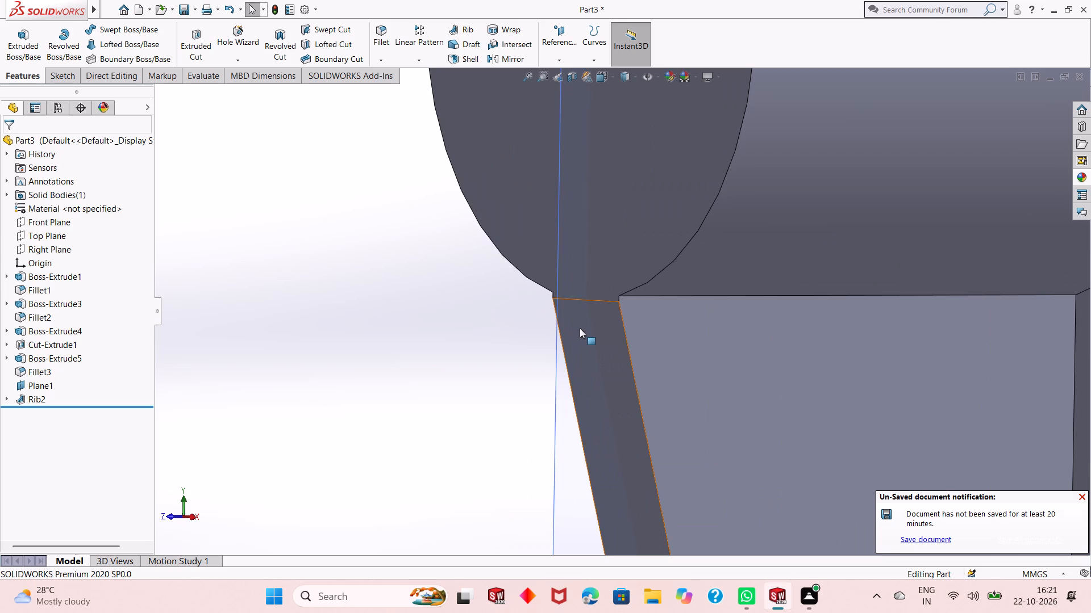
scroll(593, 333, "up", 2)
left_click(451, 364)
scroll(497, 361, "up", 3)
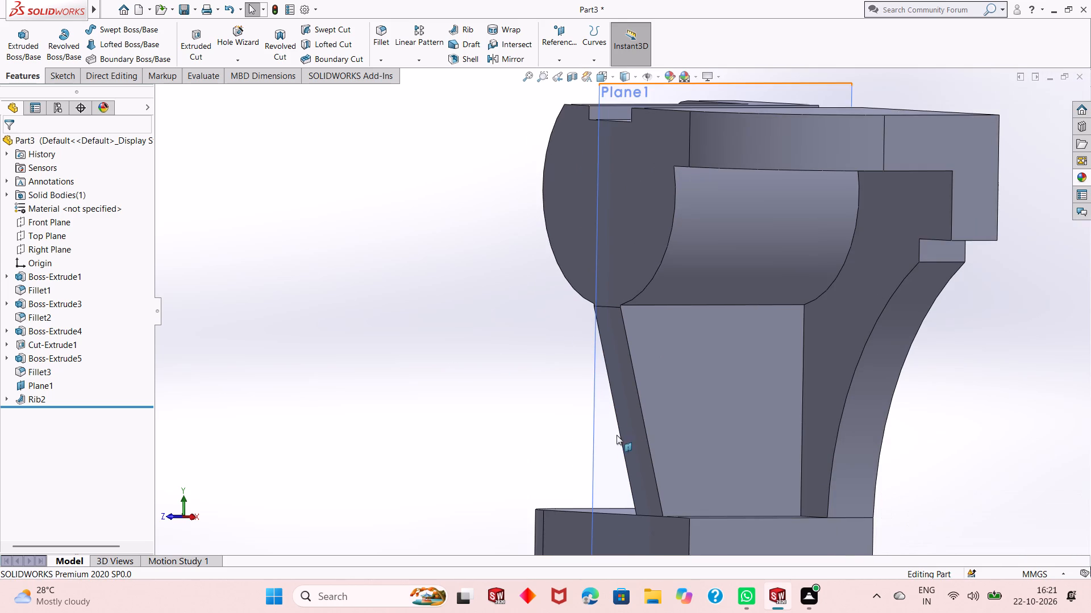
Hide the offset reference plane that runs through the rib.
right_click(607, 446)
left_click(647, 419)
On the top plate's upper face, sketch a circle about 19 mm in diameter near the rounded corner.
scroll(646, 419, "up", 2)
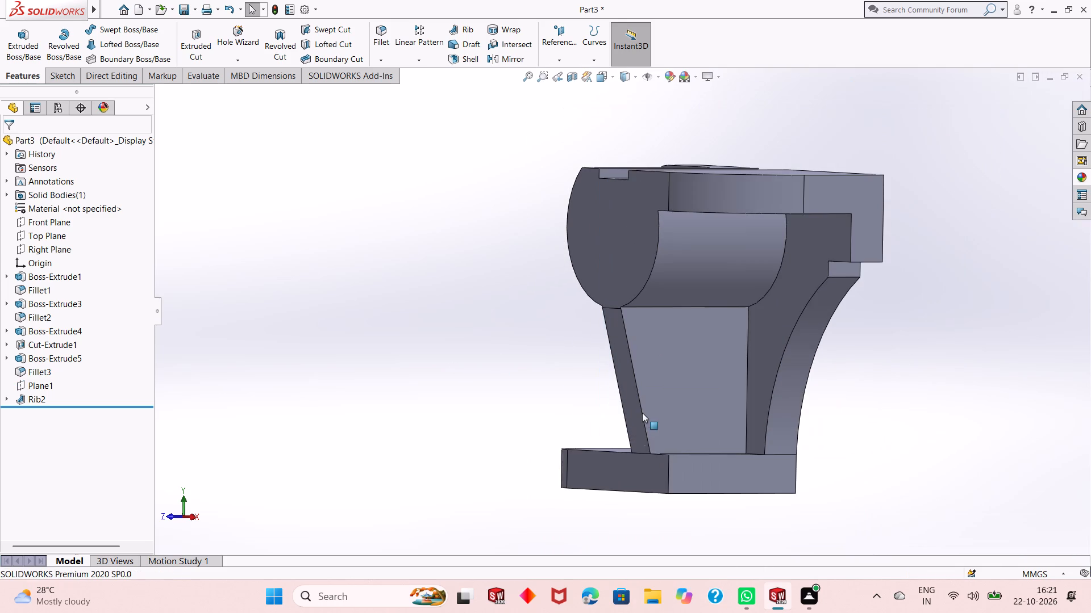
middle_click_drag(642, 413, 645, 427)
scroll(645, 427, "up", 2)
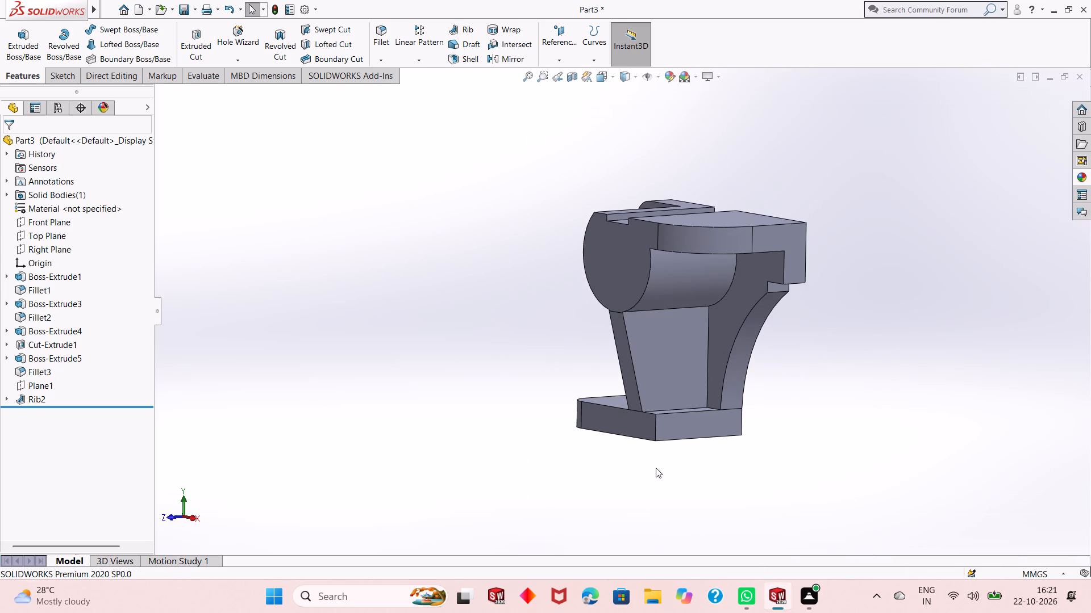
scroll(669, 416, "up", 1)
middle_click_drag(669, 415, 694, 445)
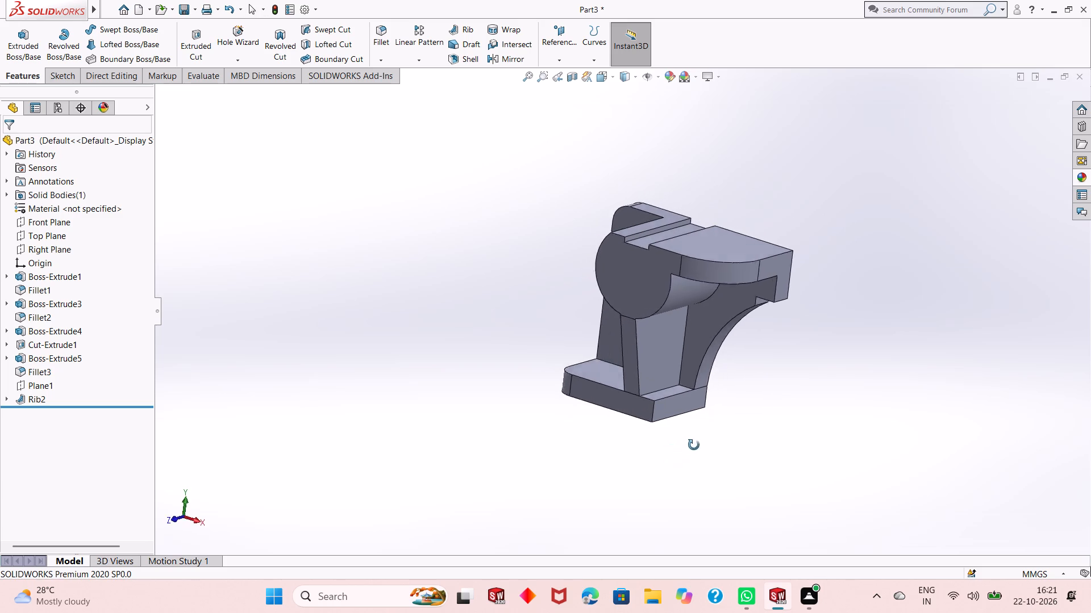
middle_click_drag(694, 445, 721, 494)
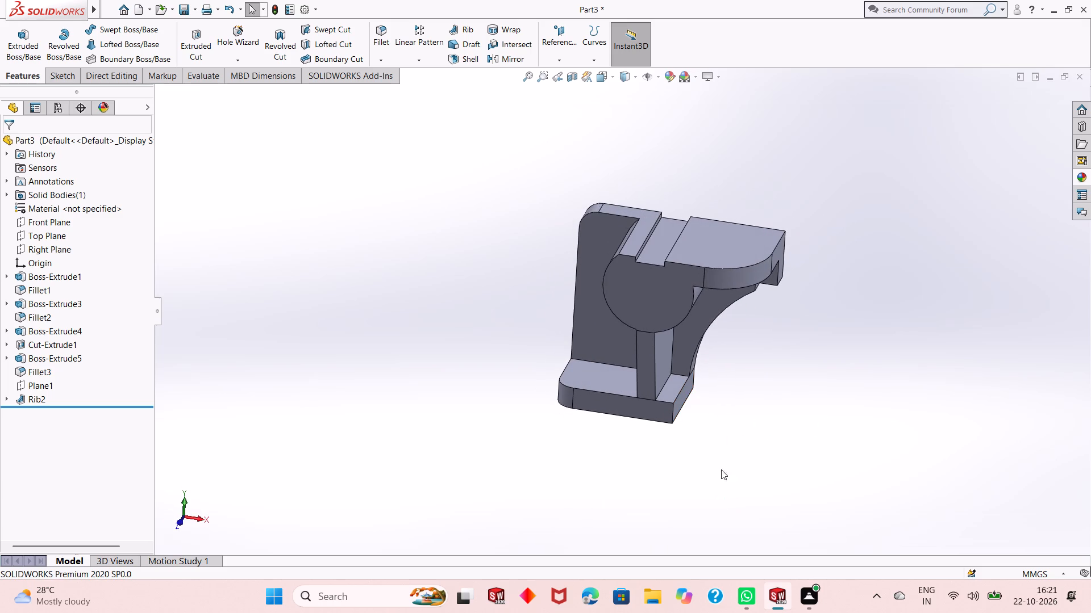
scroll(669, 232, "down", 4)
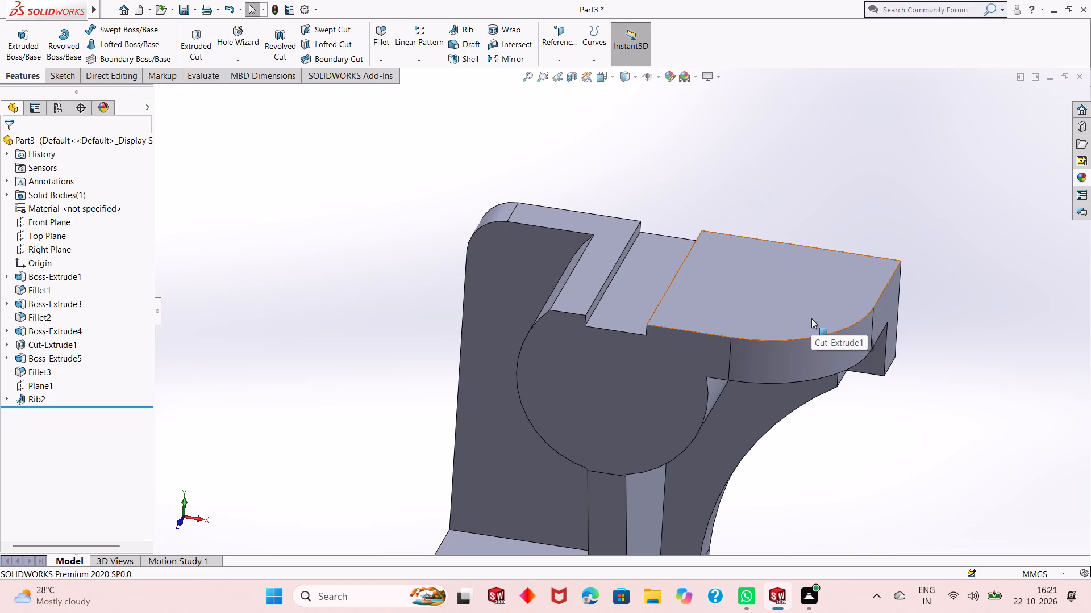
left_click(803, 284)
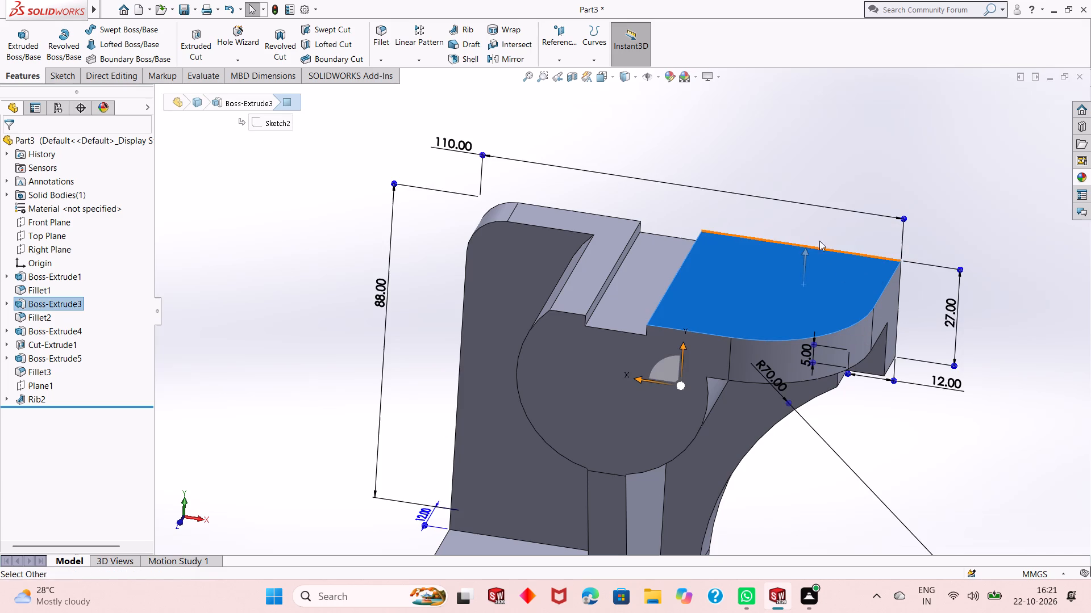
left_click(828, 267)
left_click(881, 233)
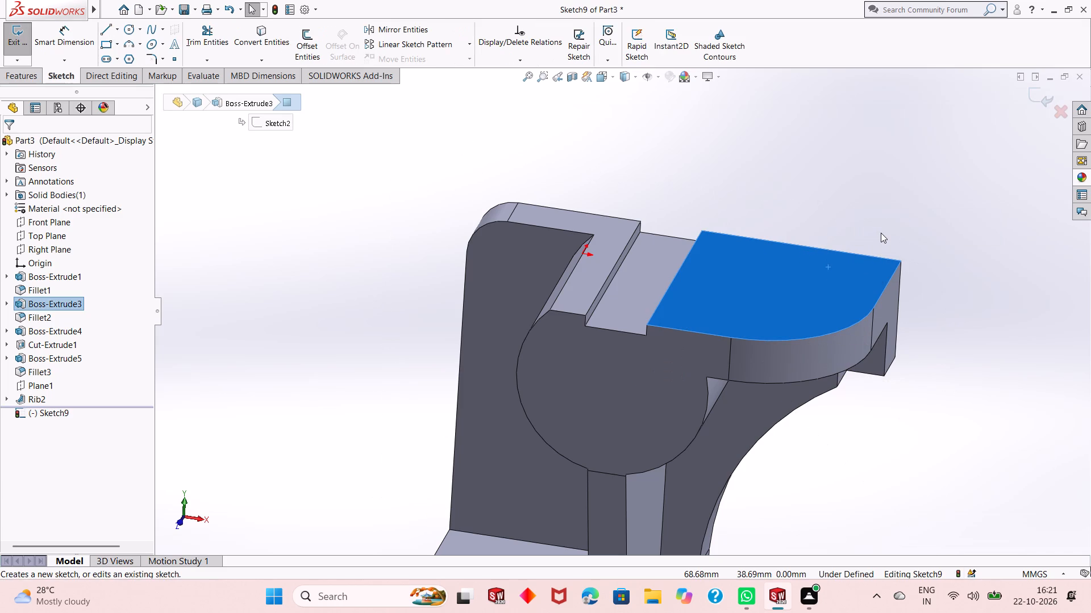
key("Escape")
key("ctrl+8")
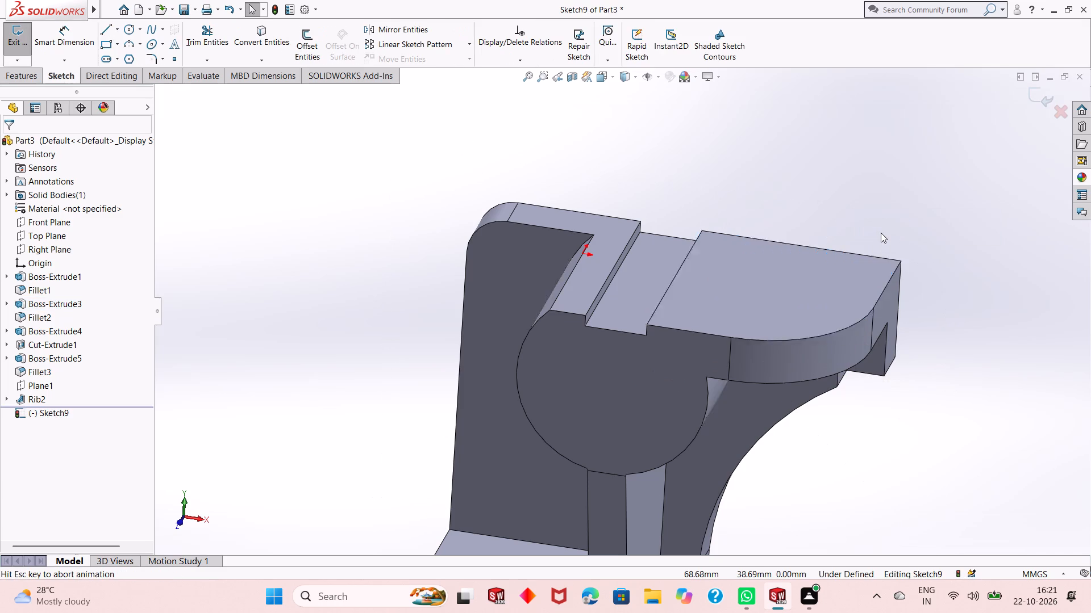
scroll(814, 287, "up", 1)
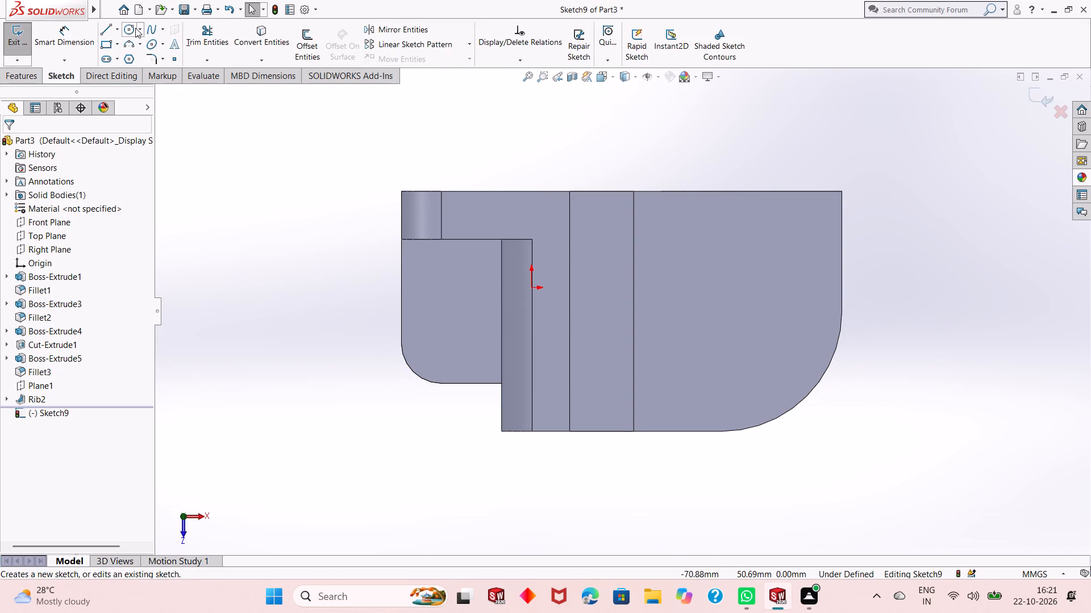
left_click(131, 27)
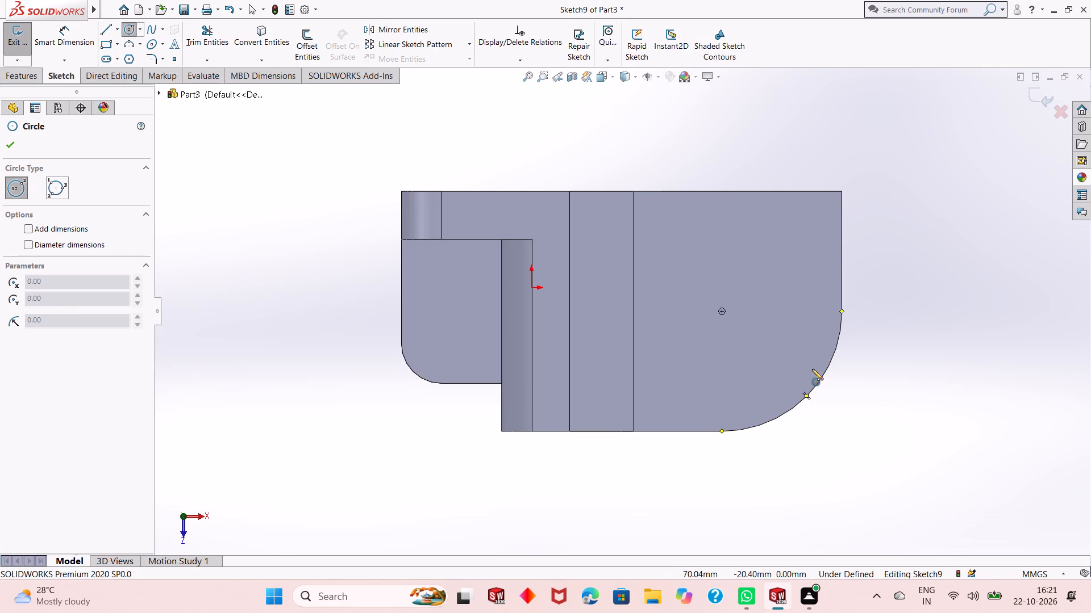
left_click(761, 352)
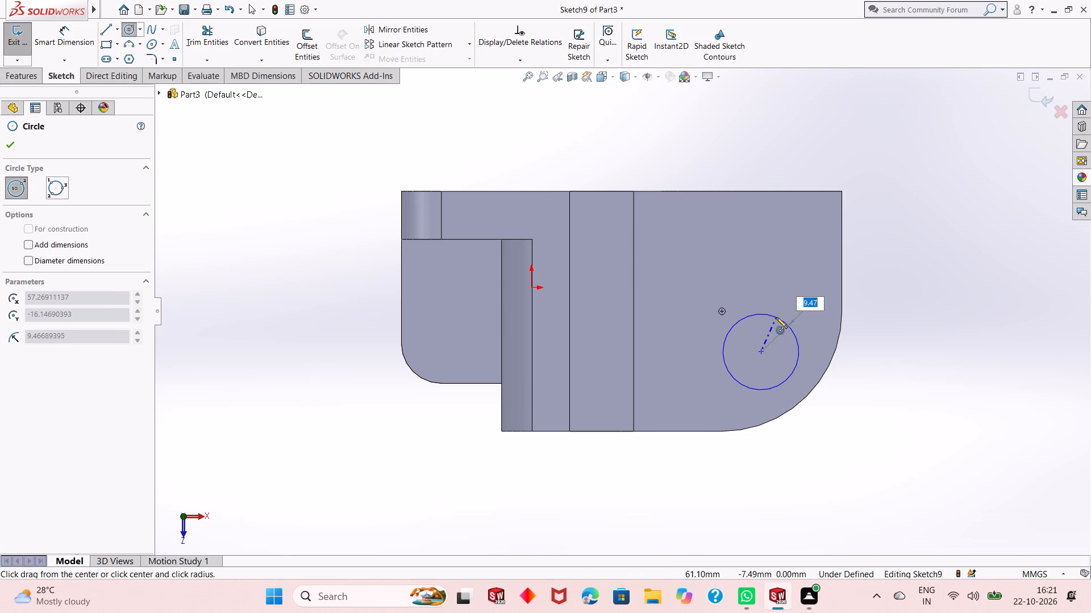
left_click(776, 317)
right_click(926, 246)
left_click(938, 254)
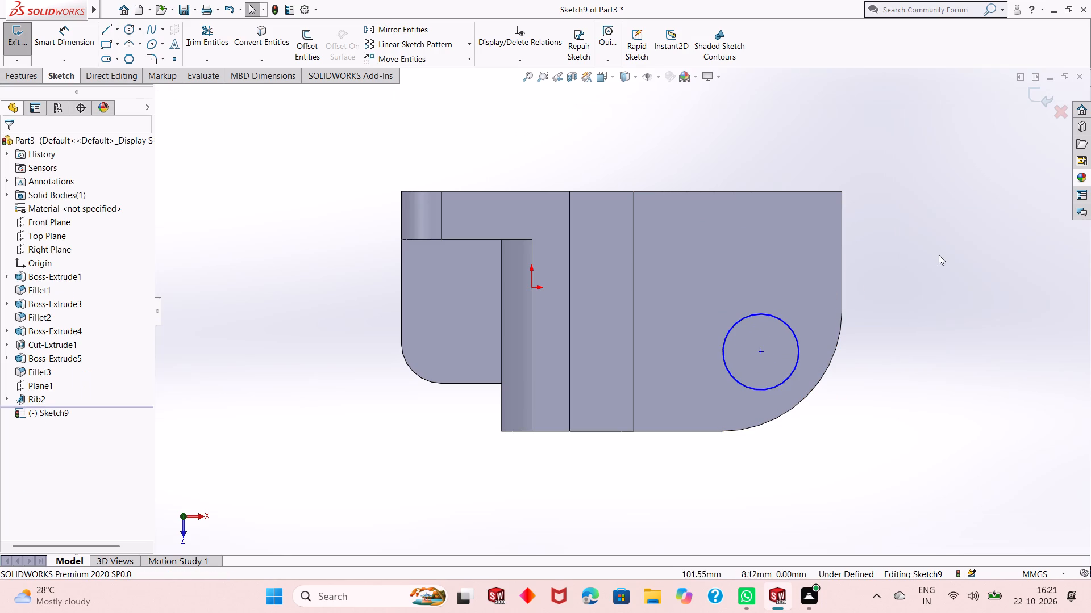
Dimension the circle on the top plate with a diameter of 12 mm.
left_click(76, 35)
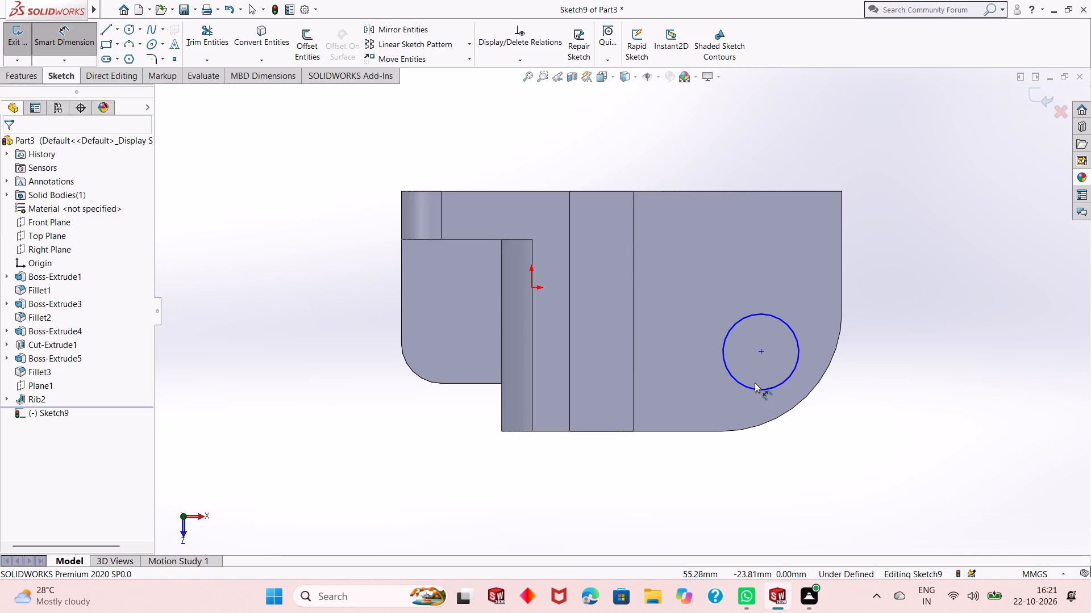
left_click(756, 389)
left_click(981, 480)
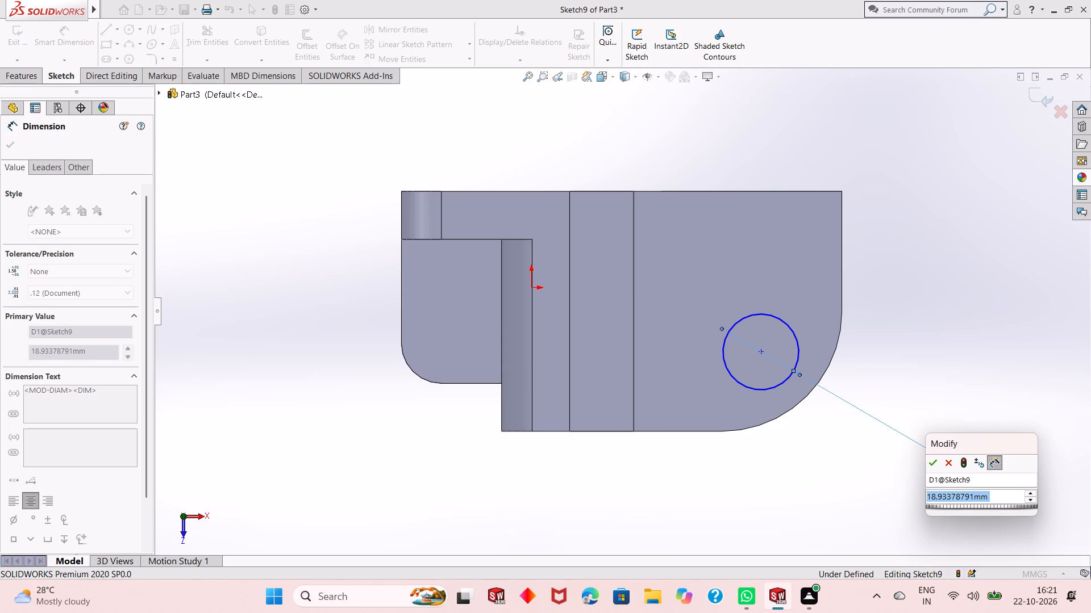
type("12")
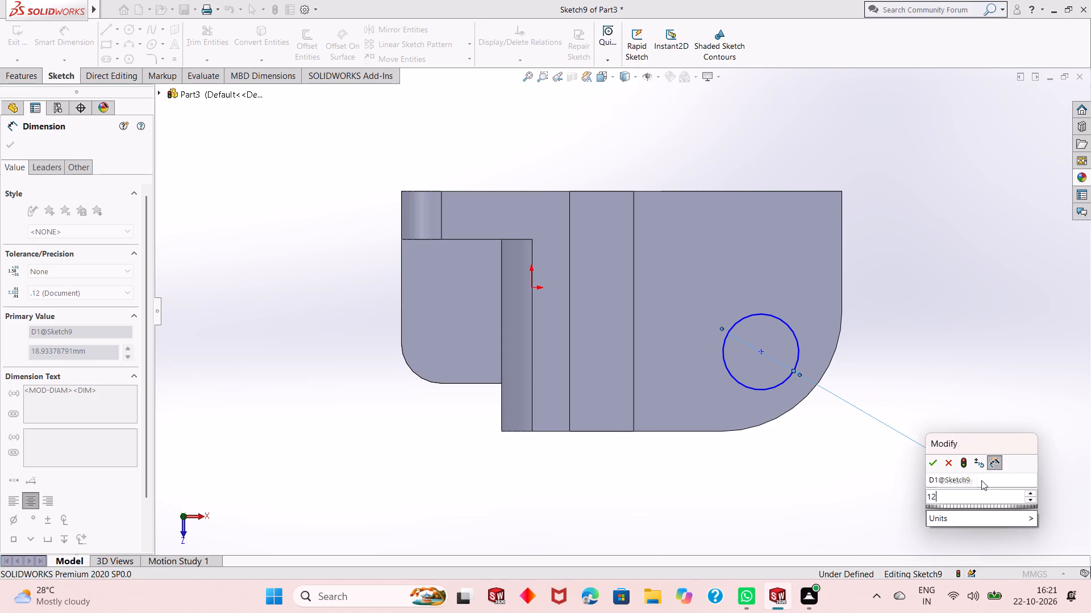
key("Return")
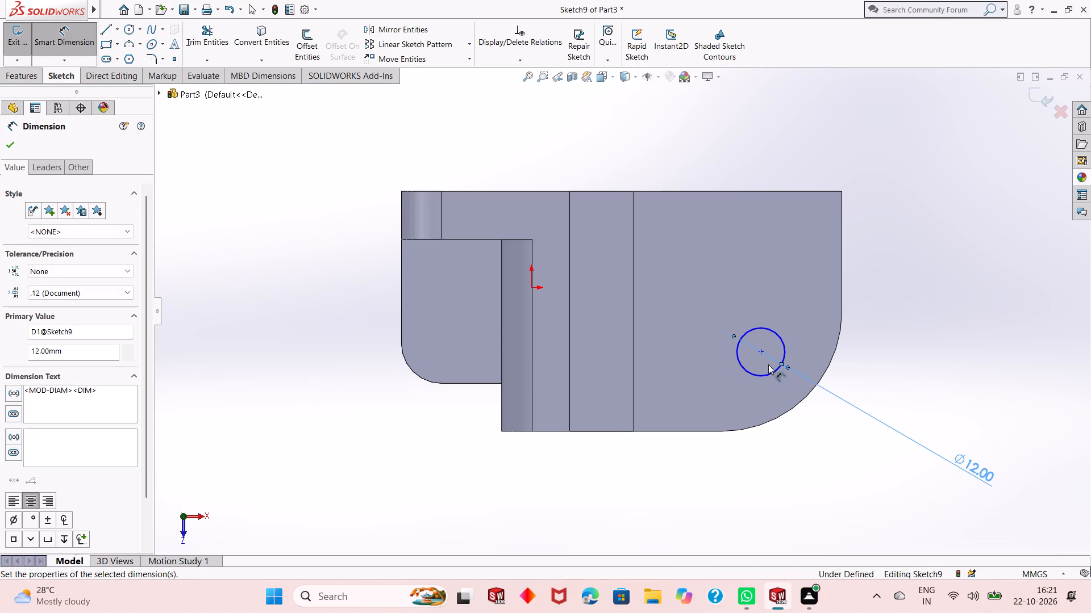
Dimension the circle's centre 20 mm from the straight outer end edge of the top plate.
left_click(760, 353)
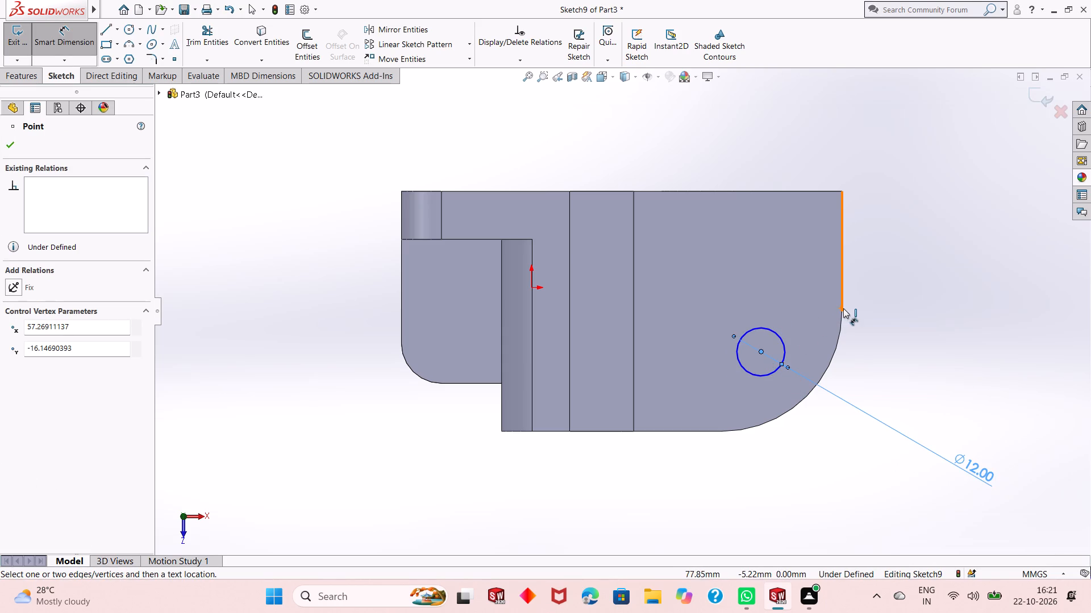
left_click(843, 308)
left_click(833, 140)
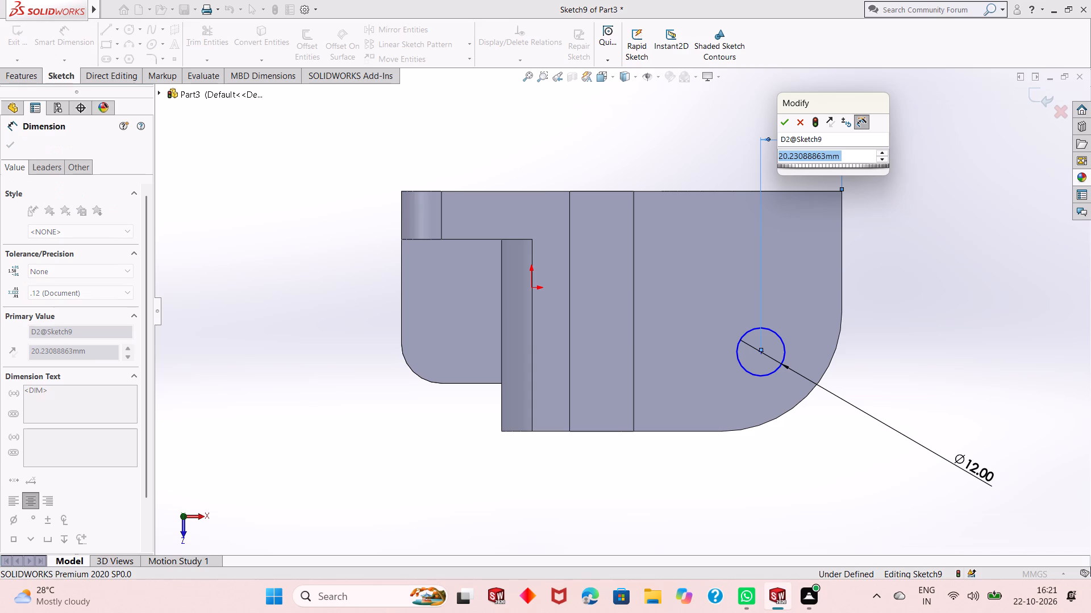
type("20")
key("Return")
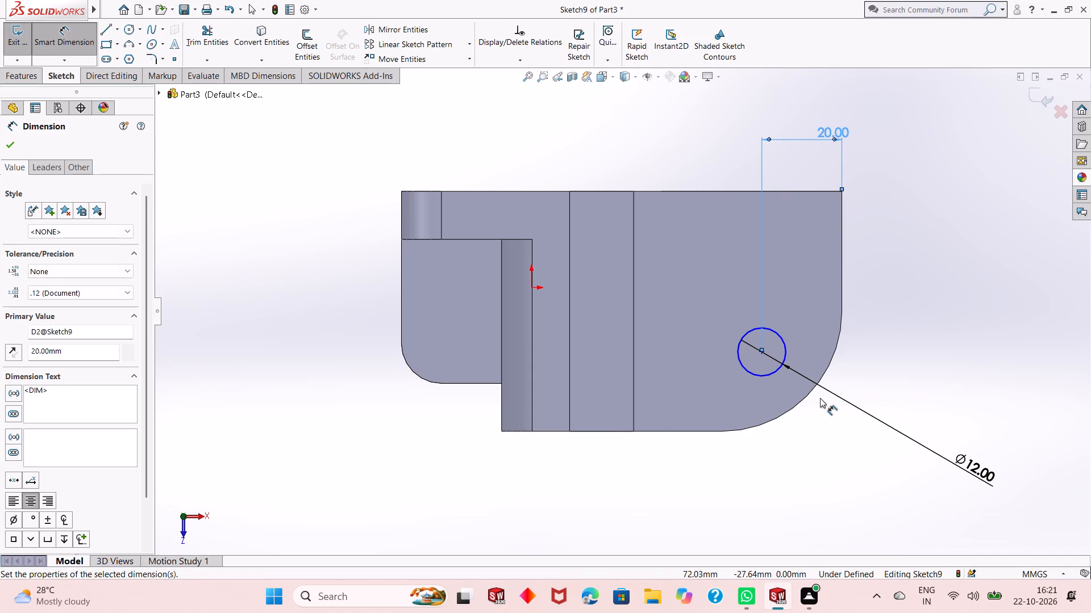
Dimension the circle's centre 24 mm from the top plate's front edge, completing the circle's position.
left_click(764, 354)
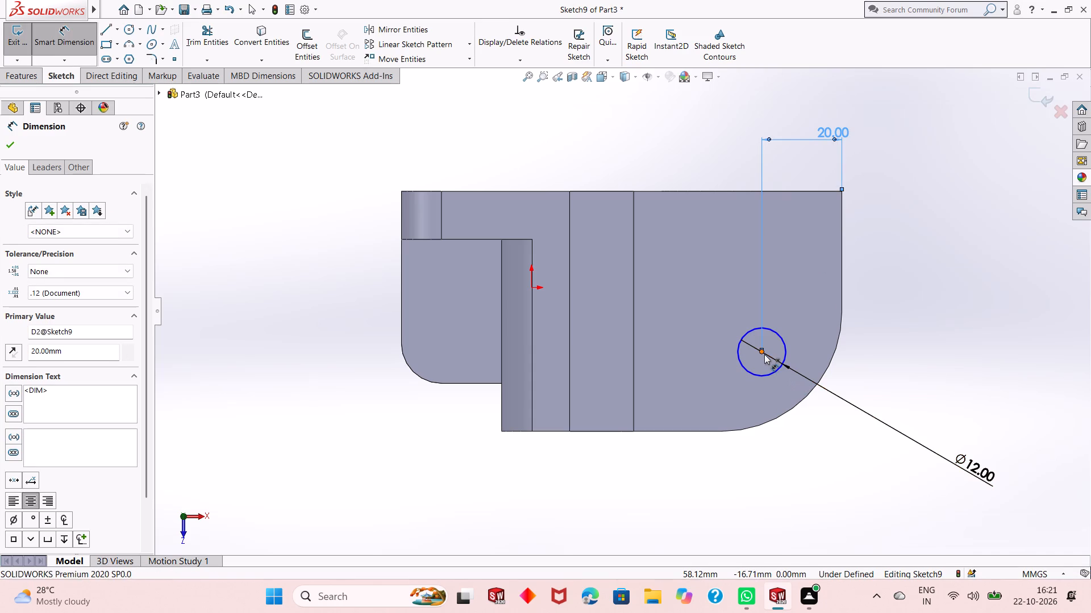
left_click(708, 433)
left_click(920, 410)
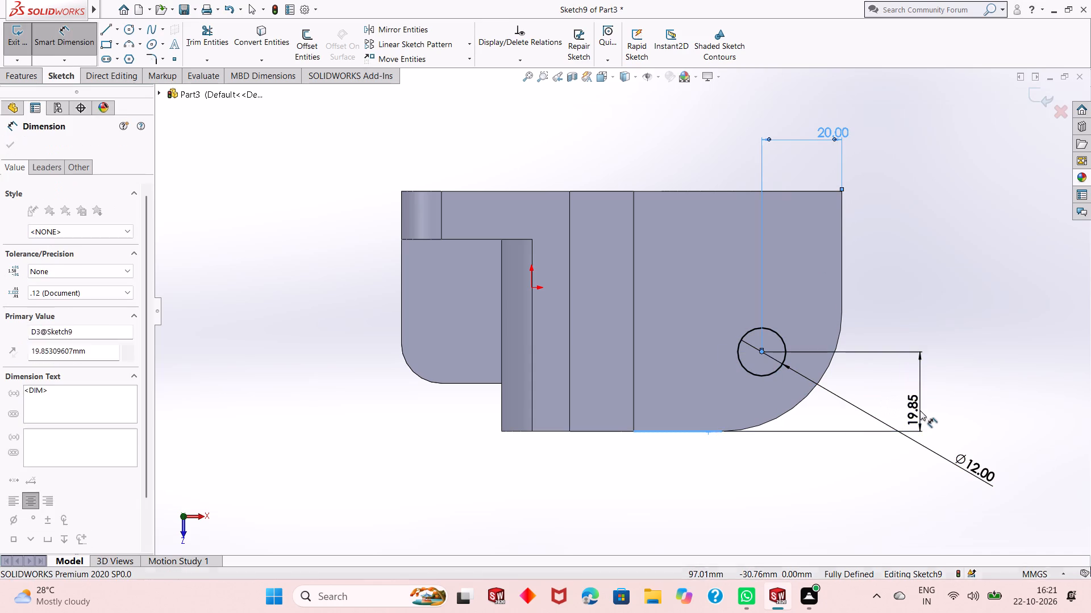
type("24")
key("Return")
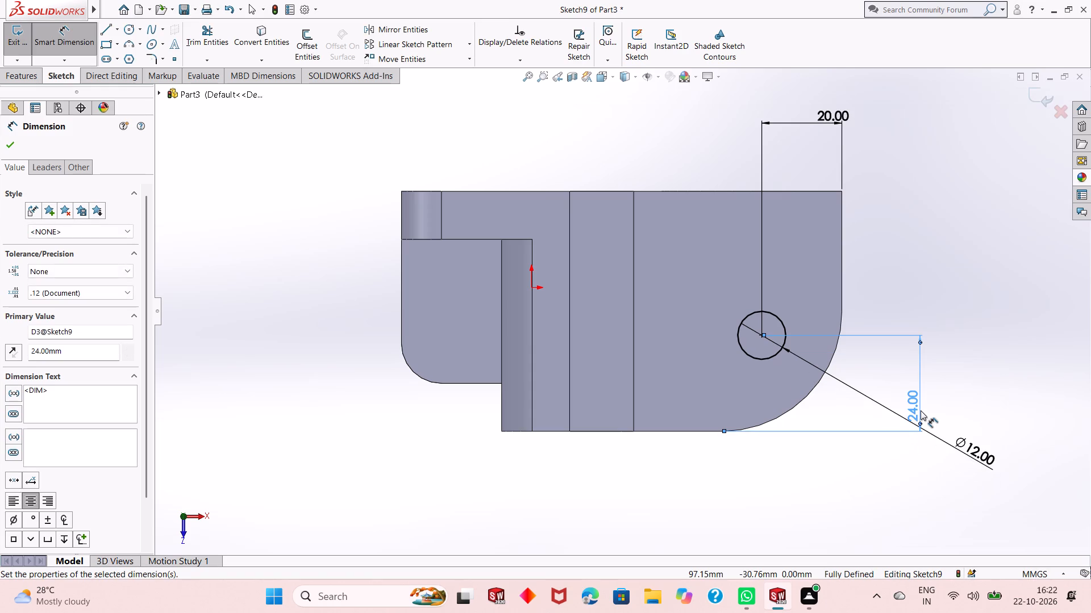
right_click(950, 305)
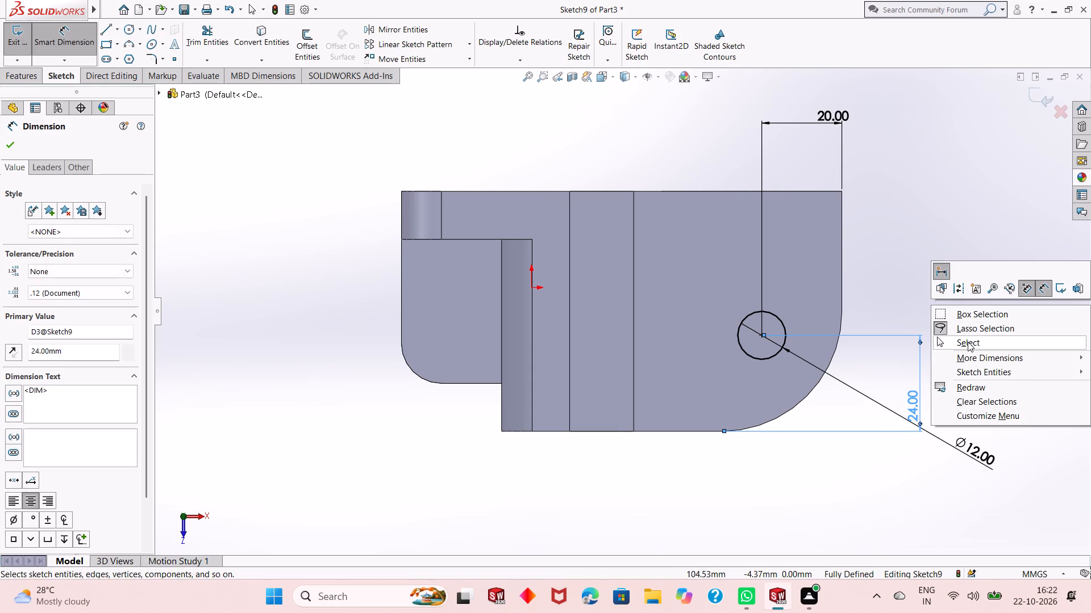
left_click(968, 342)
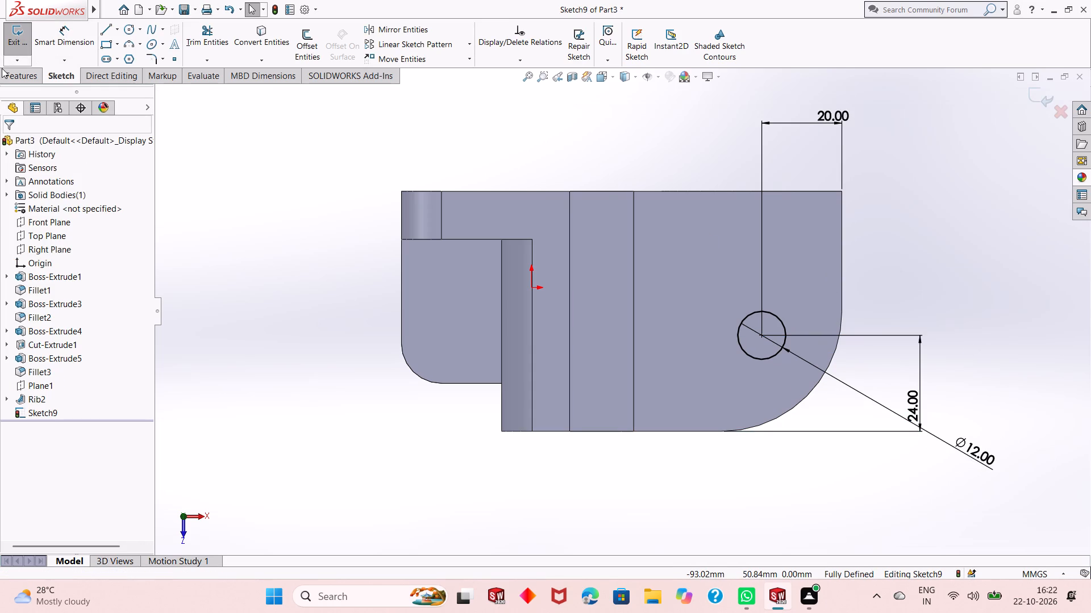
Cut-extrude the 12 mm circle with a Blind depth of 12 mm to make a hole in the top plate.
left_click(9, 80)
left_click(202, 39)
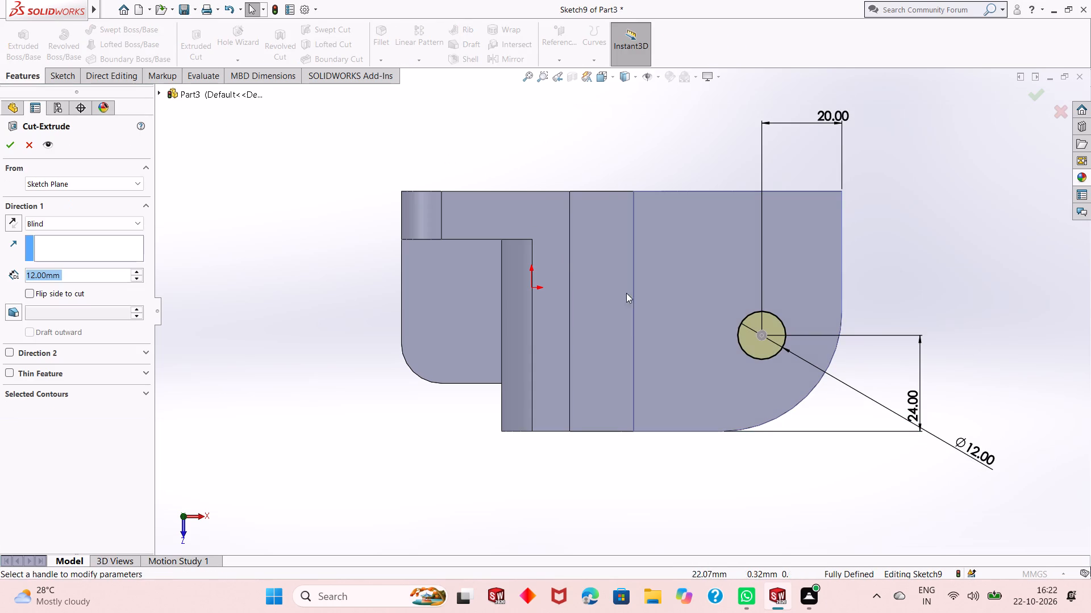
middle_click_drag(756, 402, 744, 250)
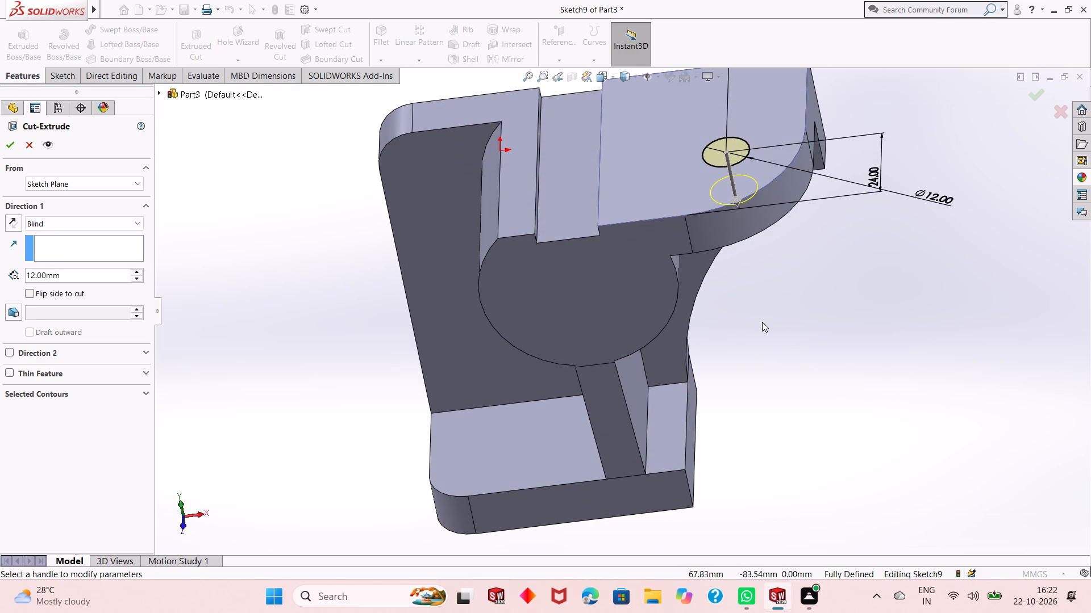
middle_click_drag(762, 322, 749, 190)
scroll(748, 190, "up", 2)
scroll(723, 117, "down", 3)
left_click(6, 139)
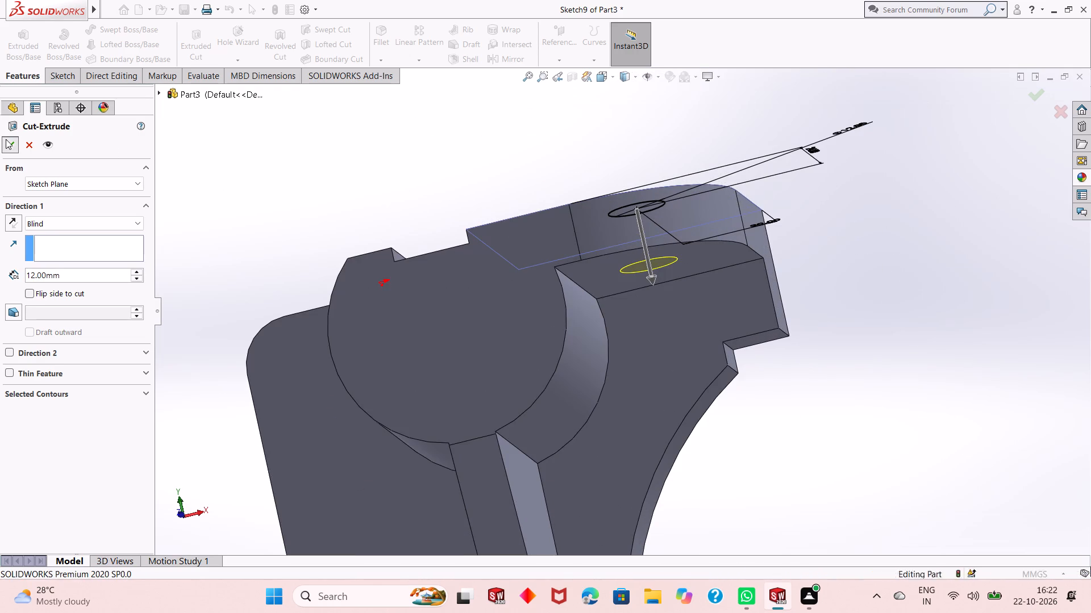
left_click(919, 300)
Examine the new top plate hole and the rest of the part from several sides.
scroll(602, 296, "up", 2)
middle_click_drag(619, 253, 622, 257)
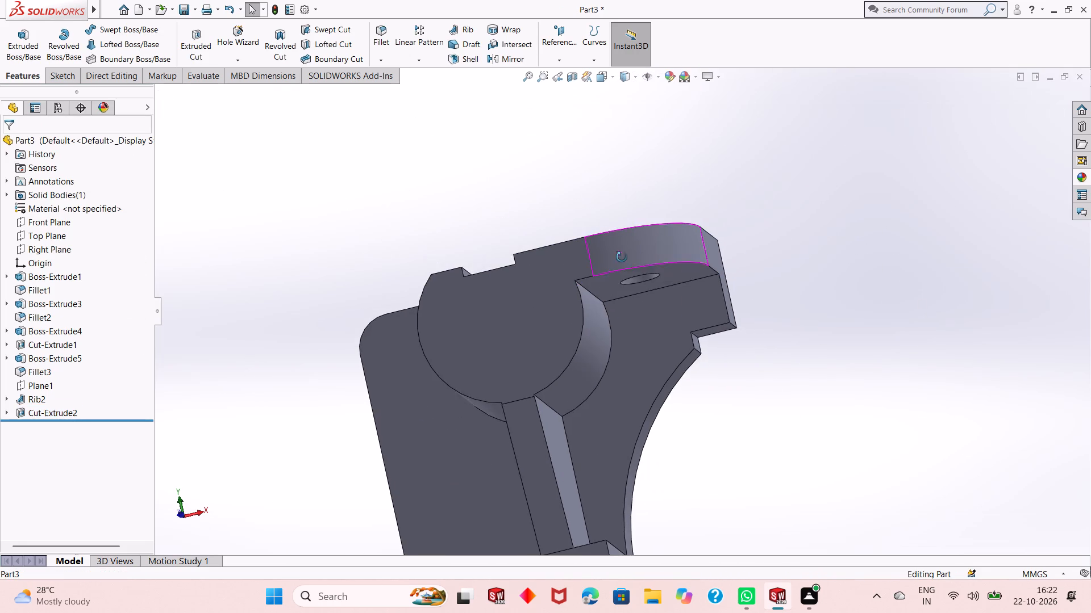
middle_click_drag(622, 257, 654, 473)
middle_click_drag(648, 435, 644, 429)
scroll(611, 348, "up", 4)
scroll(582, 174, "down", 2)
middle_click_drag(674, 426, 509, 91)
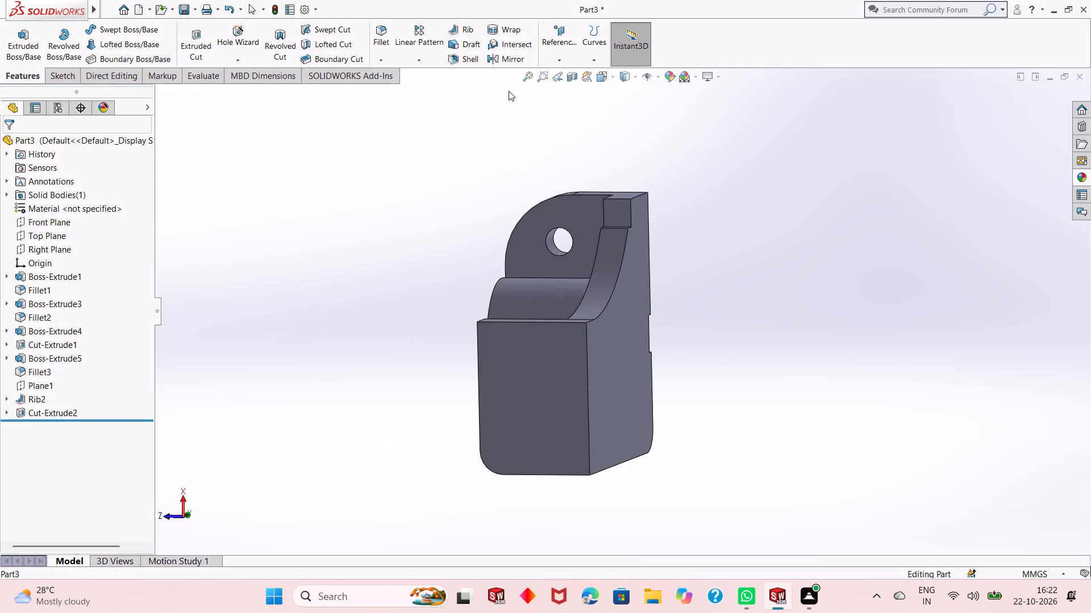
middle_click_drag(602, 254, 691, 433)
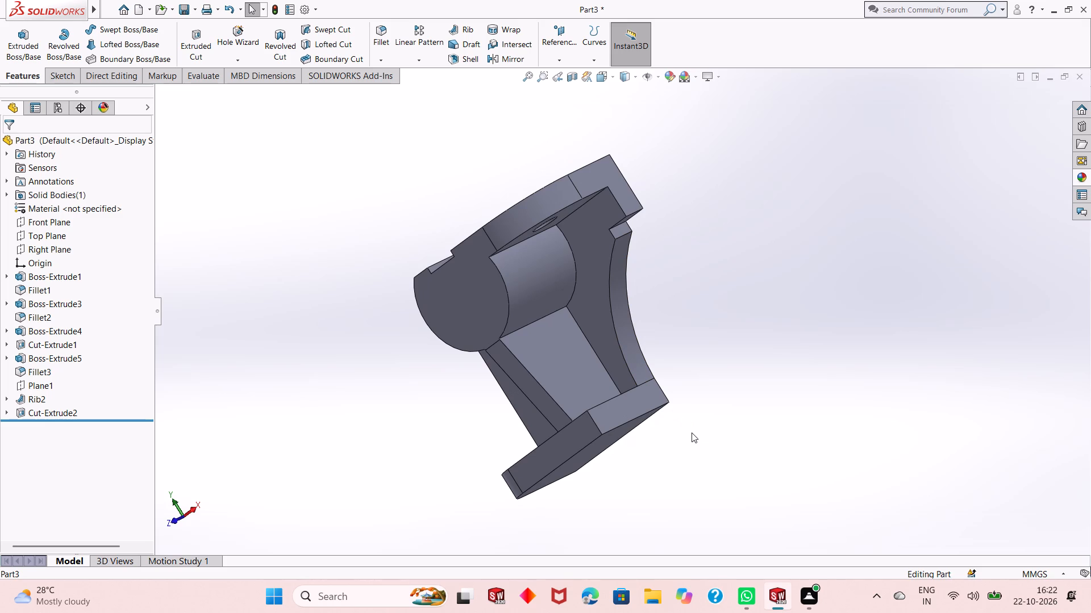
scroll(593, 313, "down", 1)
middle_click_drag(617, 331, 703, 320)
On the upright arm's front face, sketch a circle about 12.4 mm in diameter, concentric with the rounded upper corner.
left_click(393, 315)
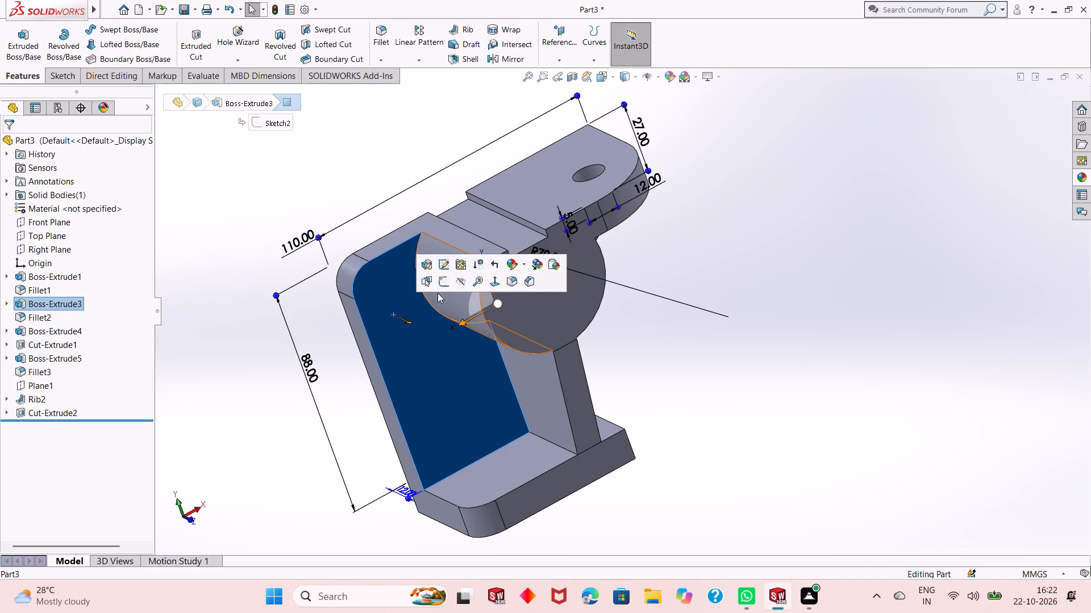
left_click(441, 288)
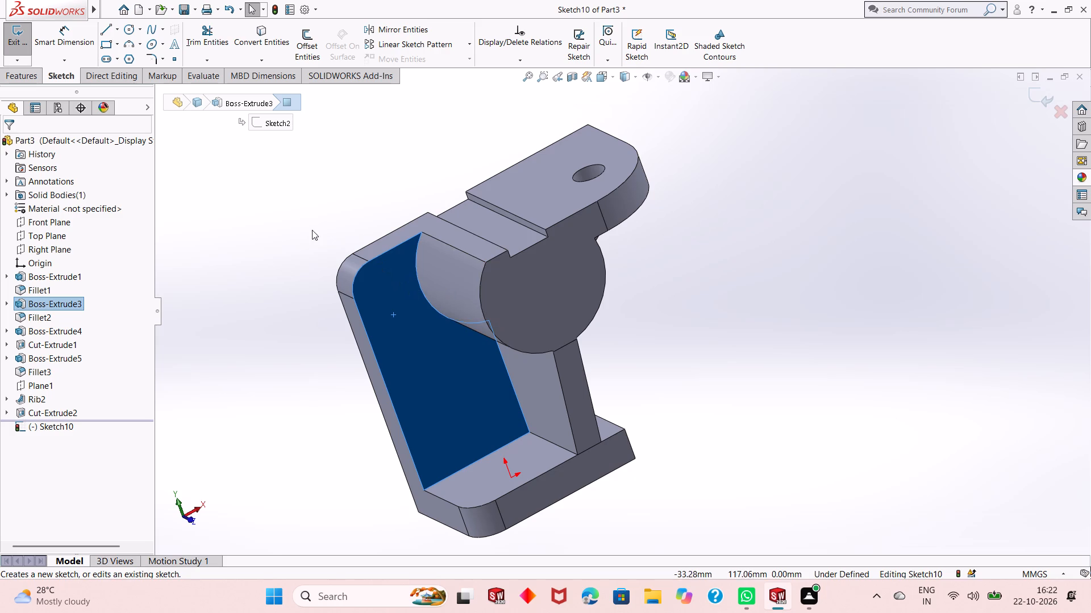
key("ctrl+8")
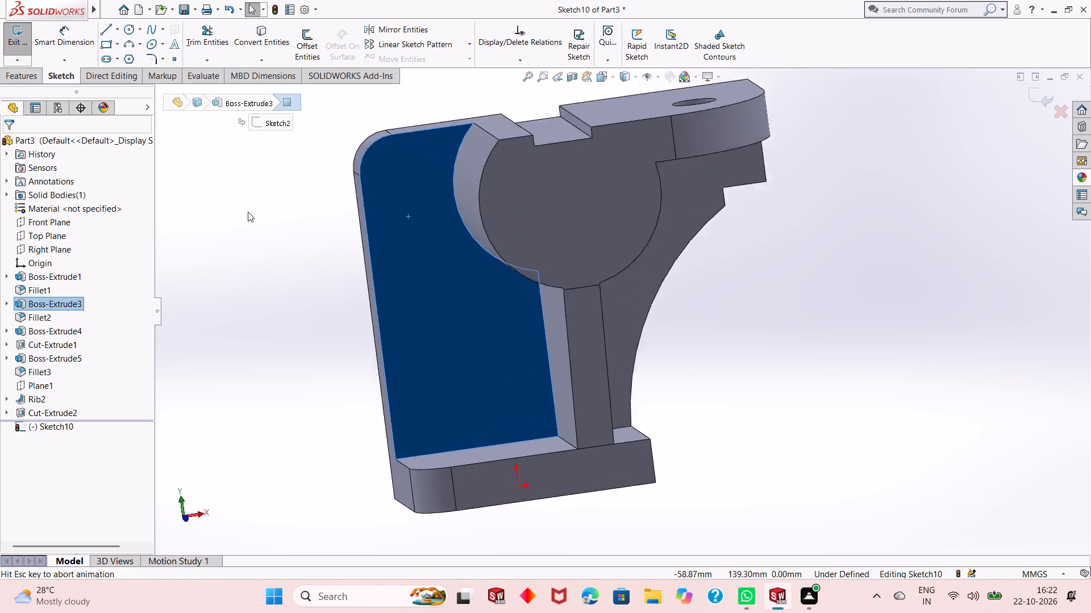
scroll(382, 295, "up", 1)
key("Escape")
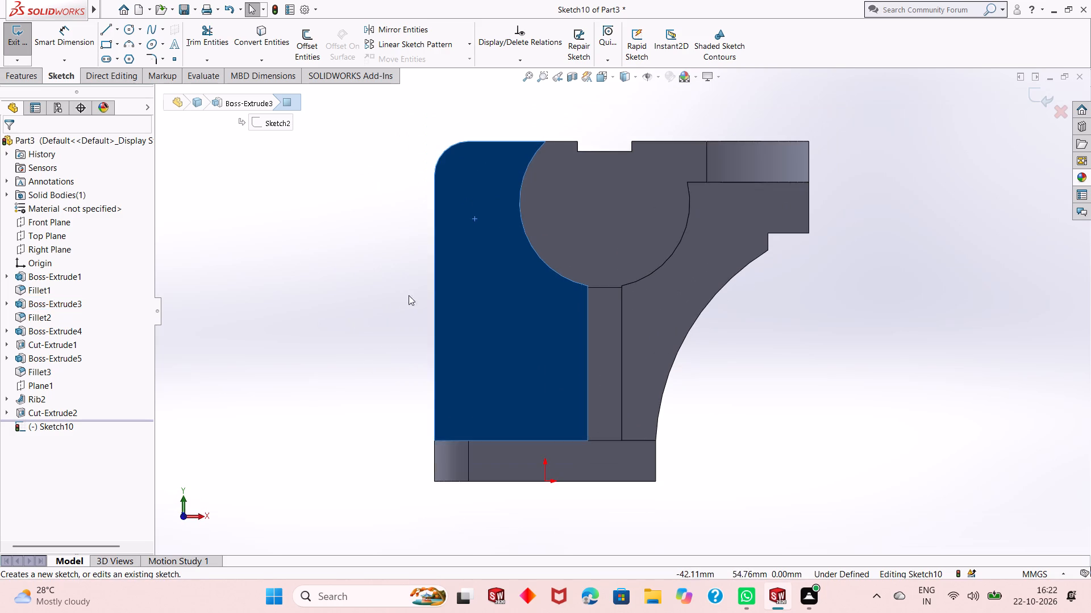
scroll(464, 232, "up", 1)
scroll(573, 184, "down", 3)
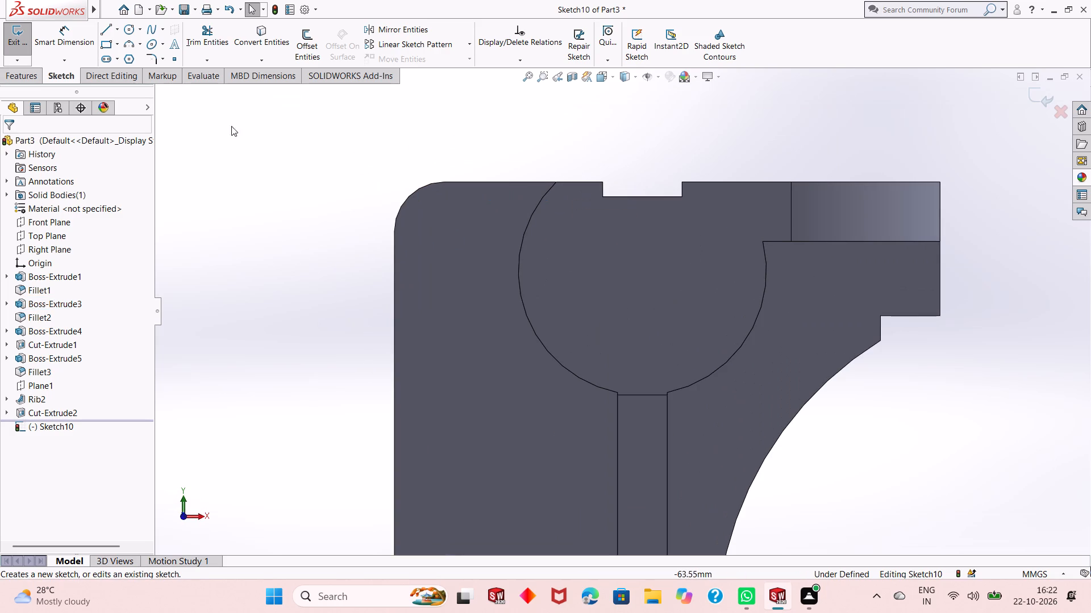
left_click(130, 30)
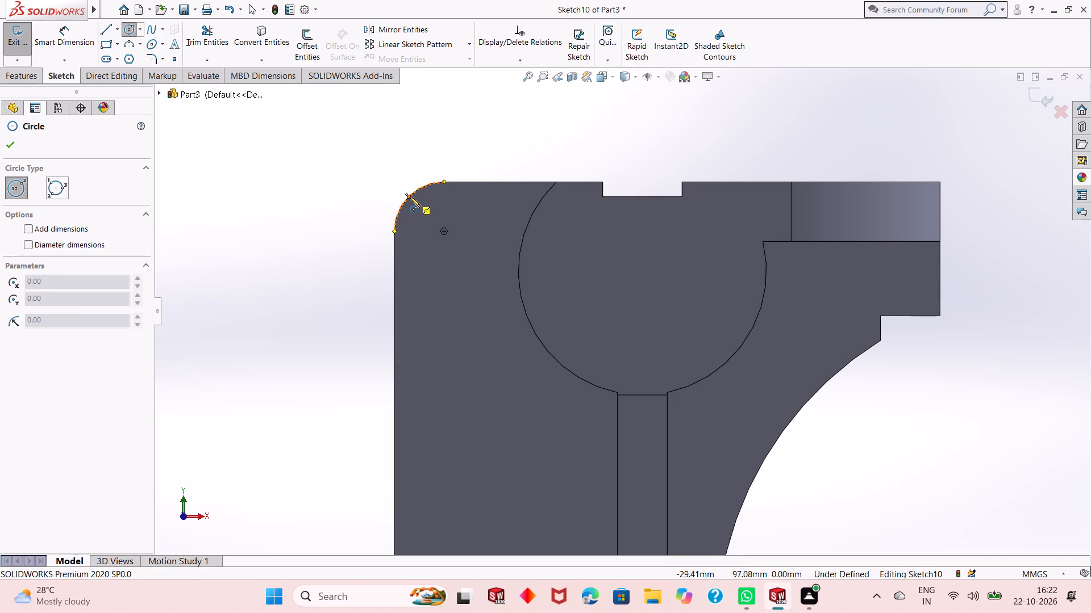
left_click(444, 232)
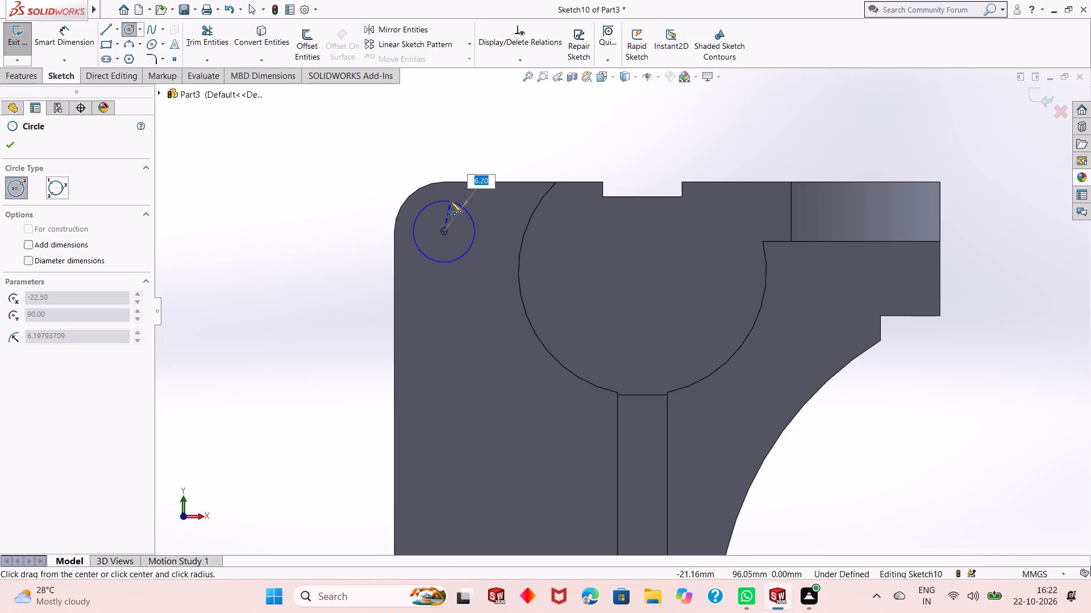
left_click(451, 201)
right_click(247, 179)
left_click(264, 183)
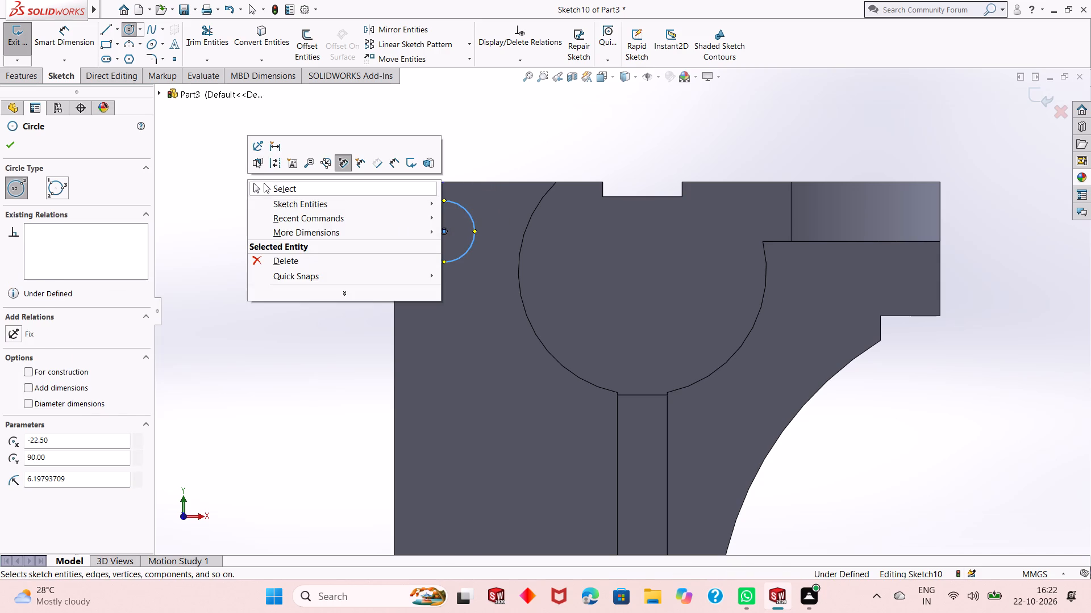
Dimension the circle on the arm with a diameter of 10 mm.
left_click(85, 36)
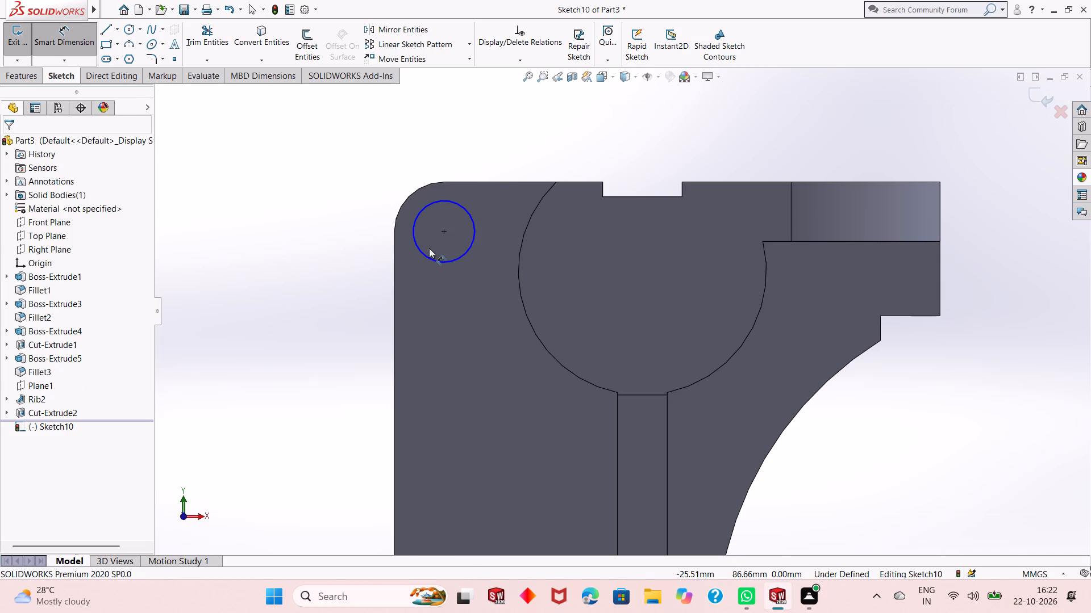
left_click(429, 257)
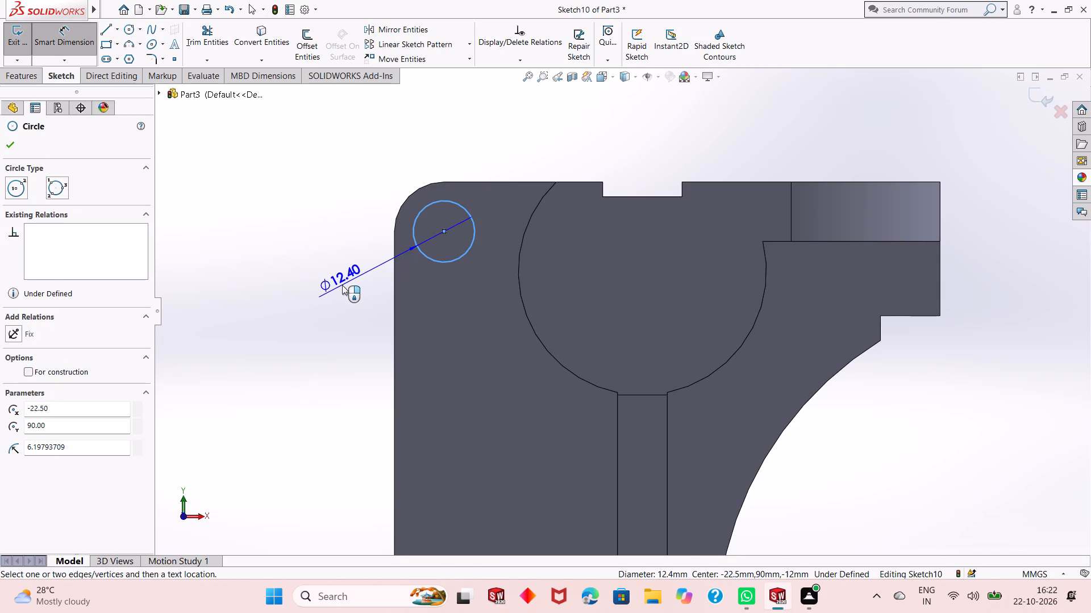
left_click(342, 285)
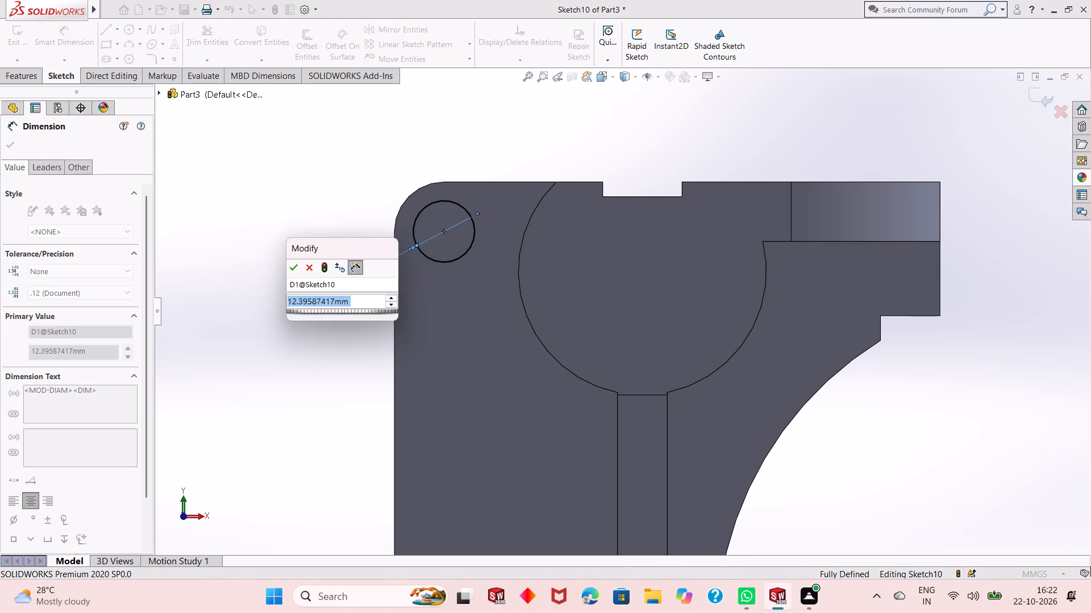
type("10")
key("Return")
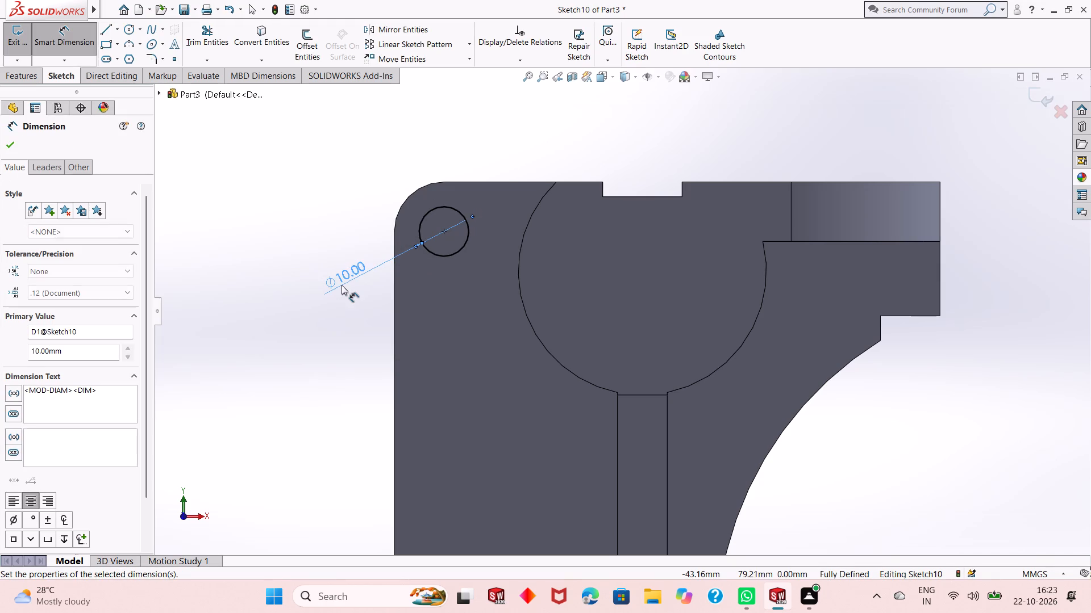
right_click(293, 207)
left_click(309, 241)
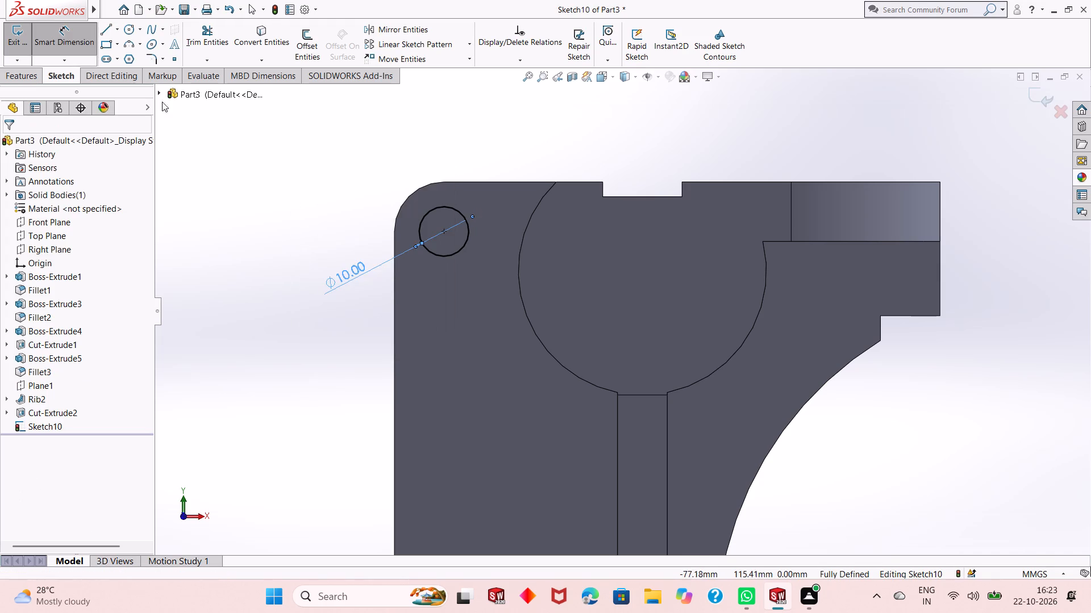
Cut-extrude the 10 mm circle with a Blind depth of 12 mm to make a hole in the arm's upper corner.
left_click(22, 82)
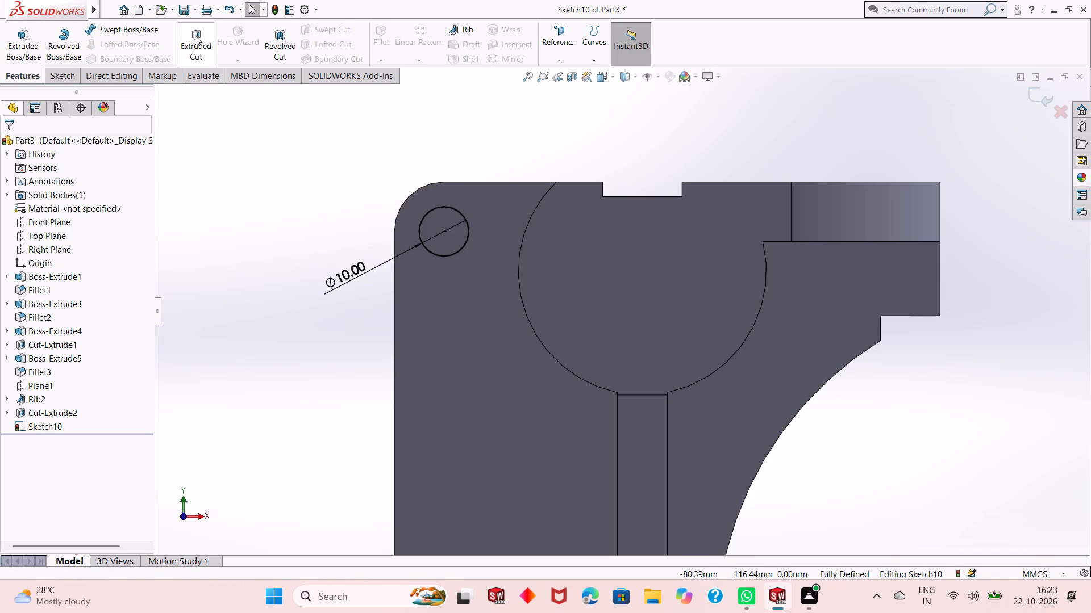
left_click(195, 35)
middle_click_drag(406, 267, 486, 274)
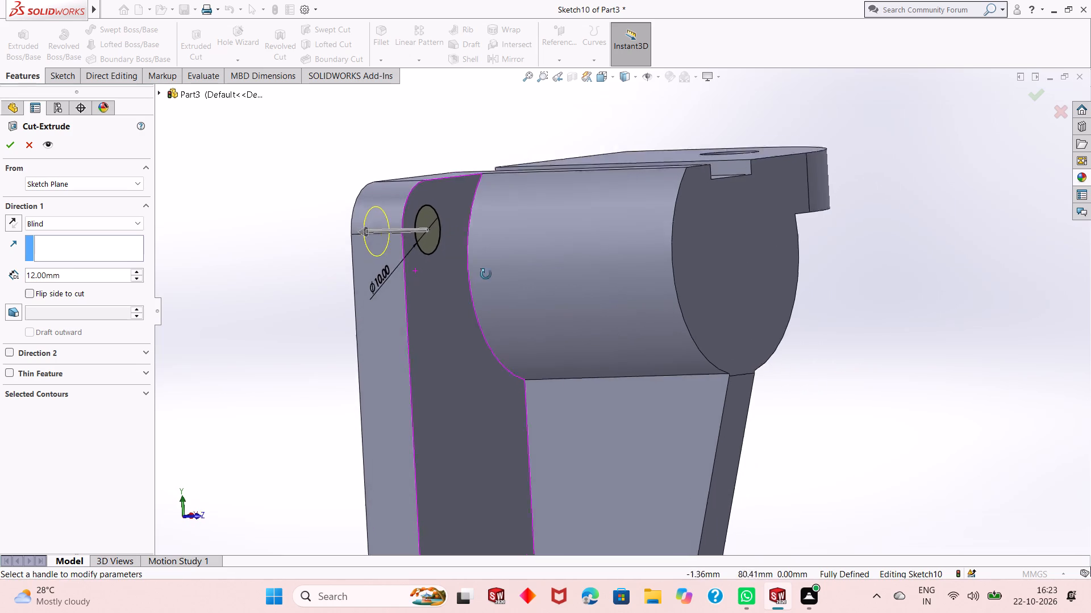
middle_click_drag(486, 274, 492, 283)
left_click(12, 141)
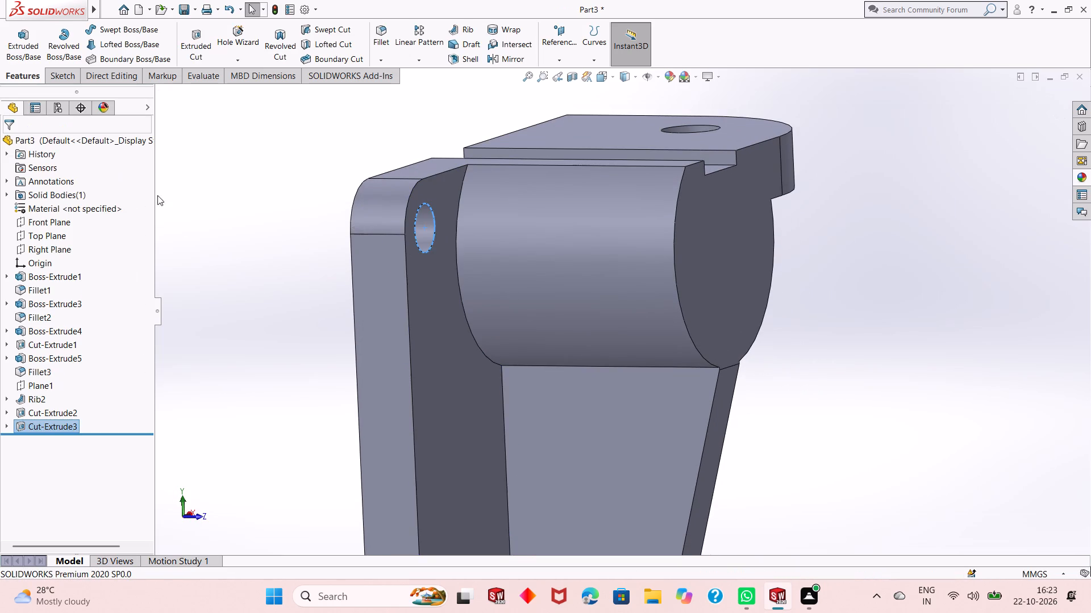
left_click(282, 279)
On the base's top face, sketch a circle about 11.2 mm in diameter, concentric with the base's rounded corner.
scroll(432, 302, "up", 1)
middle_click_drag(426, 291, 403, 291)
middle_click_drag(395, 292, 384, 298)
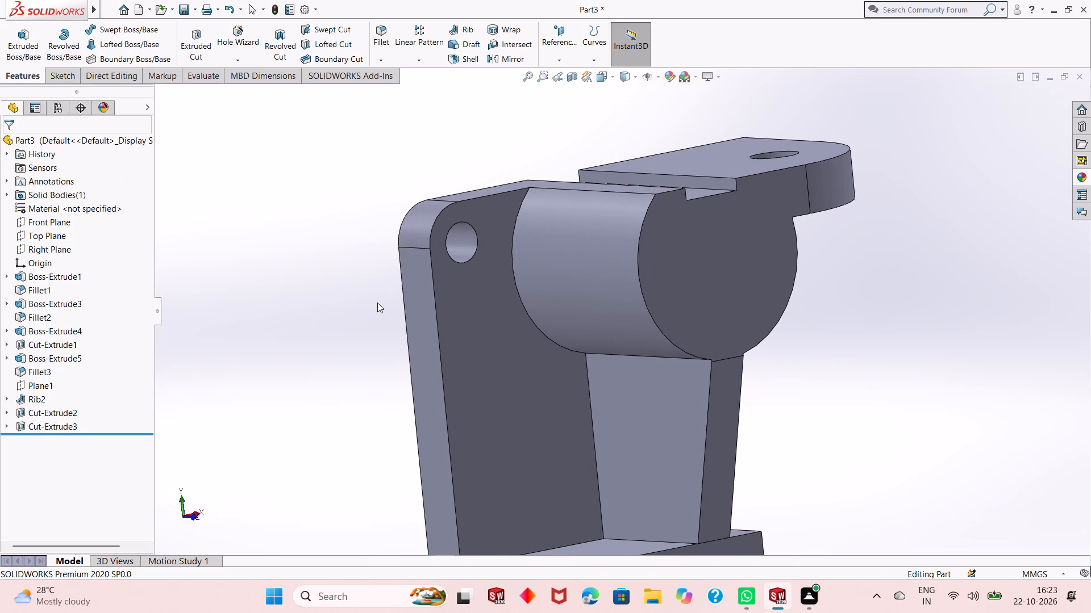
middle_click_drag(467, 277, 438, 297)
scroll(439, 279, "up", 2)
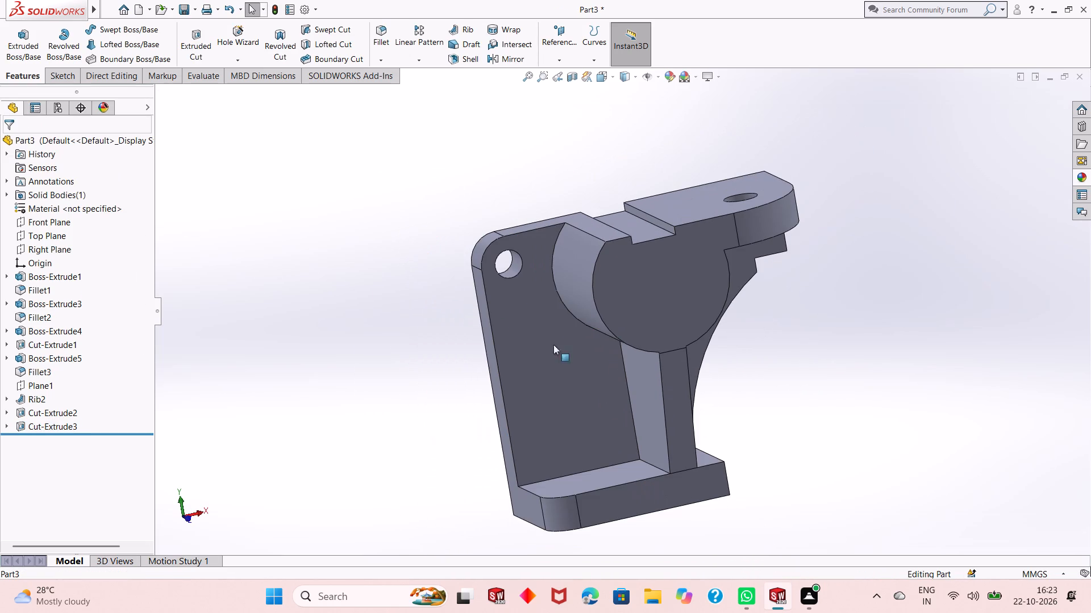
scroll(715, 448, "up", 1)
middle_click_drag(664, 409, 667, 489)
left_click(587, 457)
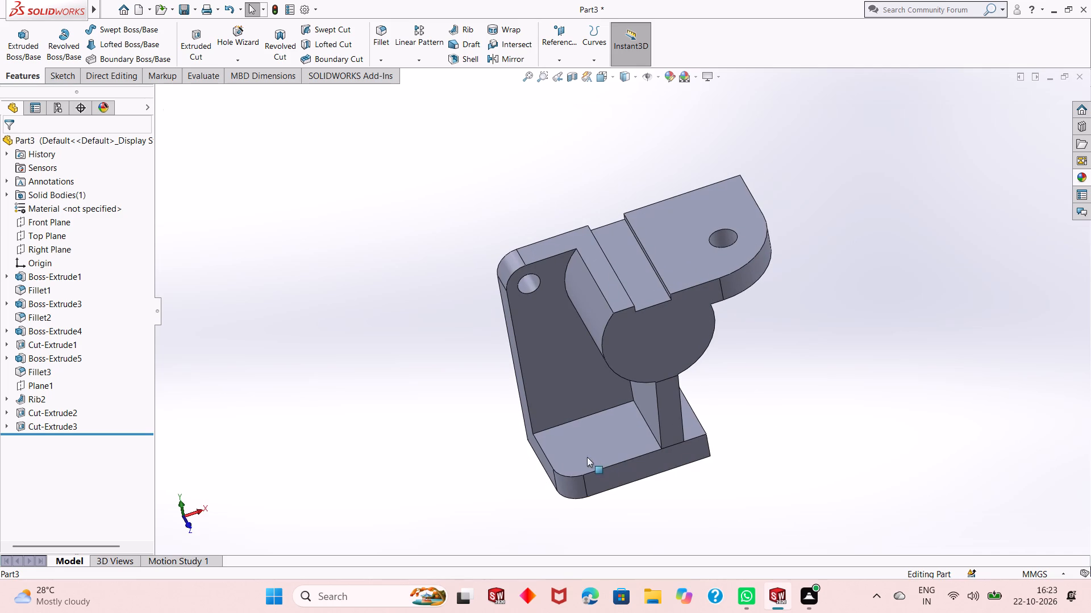
left_click(633, 425)
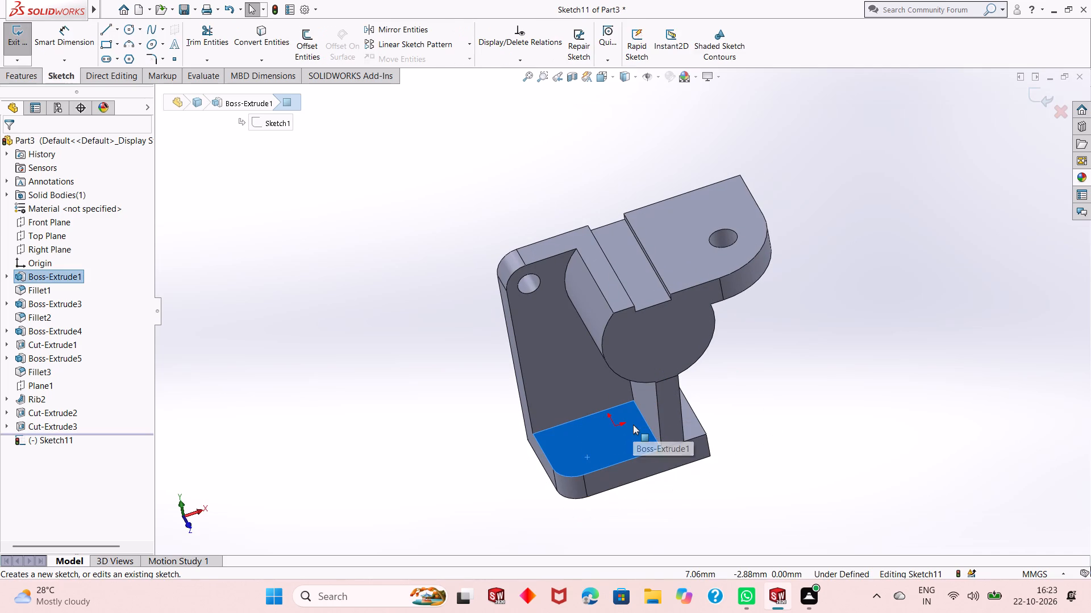
key("ctrl+8")
key("Escape")
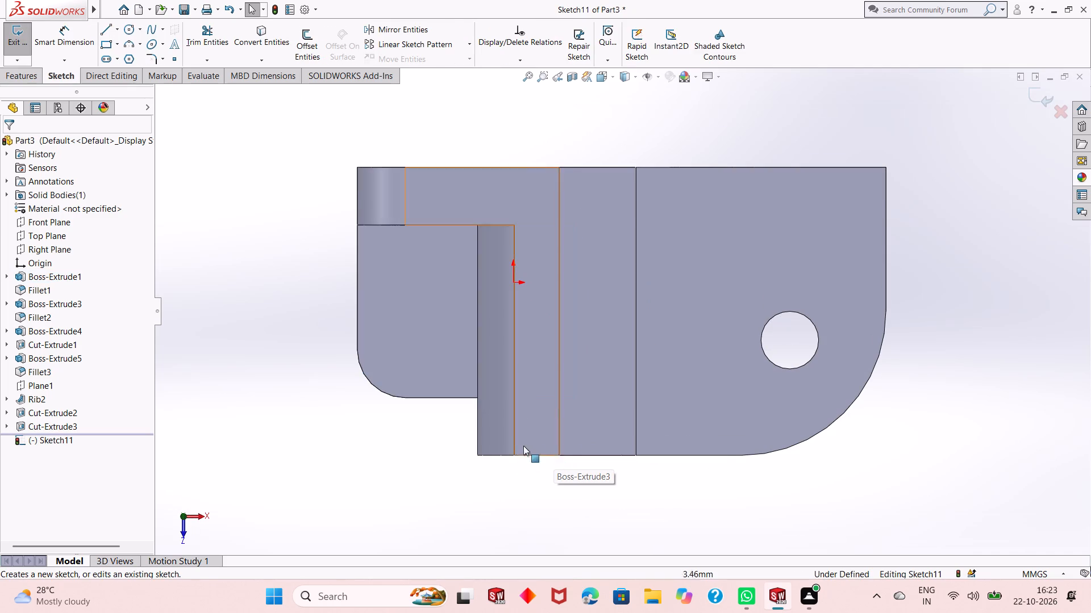
scroll(496, 442, "up", 2)
scroll(459, 326, "down", 1)
scroll(530, 314, "down", 1)
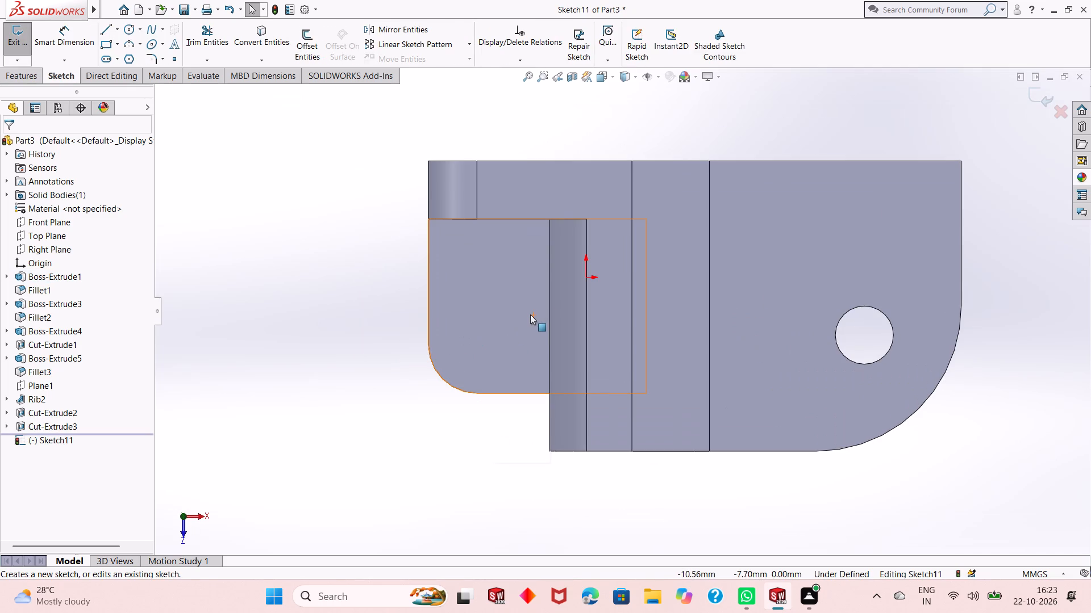
left_click(126, 23)
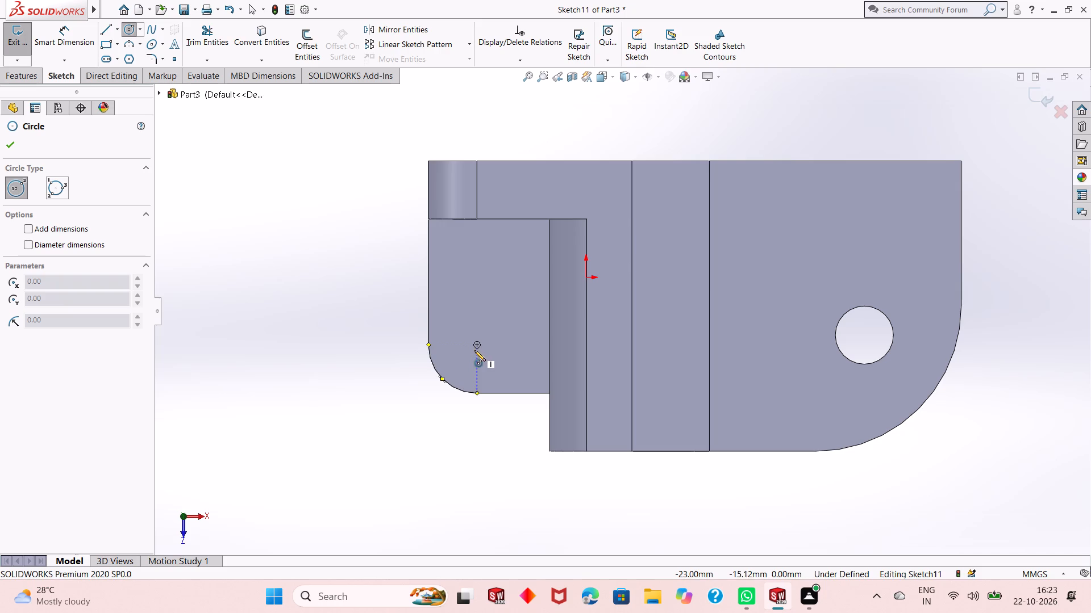
left_click(477, 343)
left_click(477, 372)
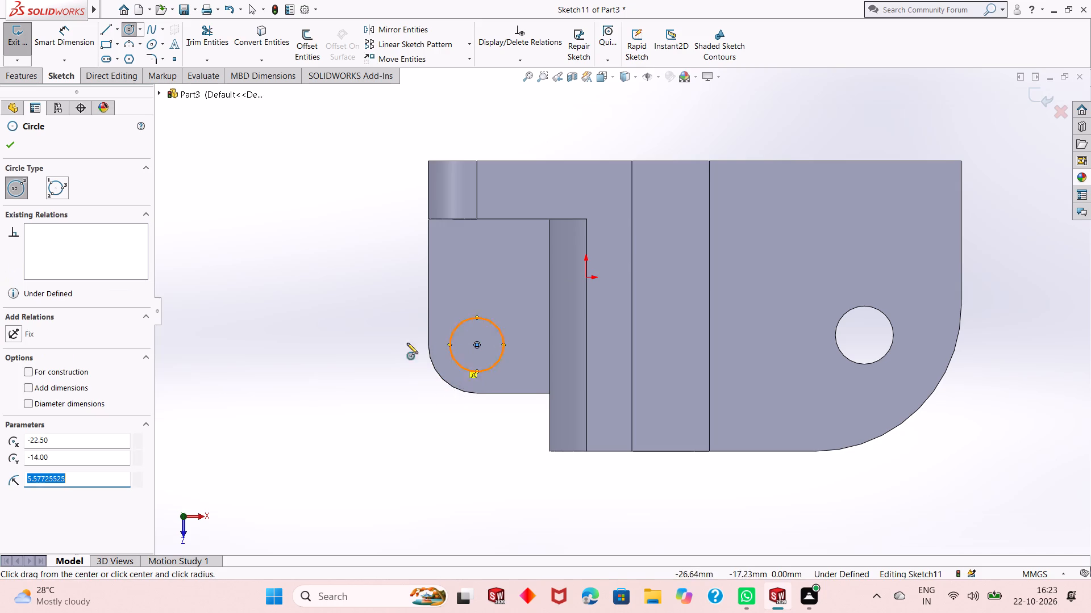
right_click(342, 324)
left_click(353, 332)
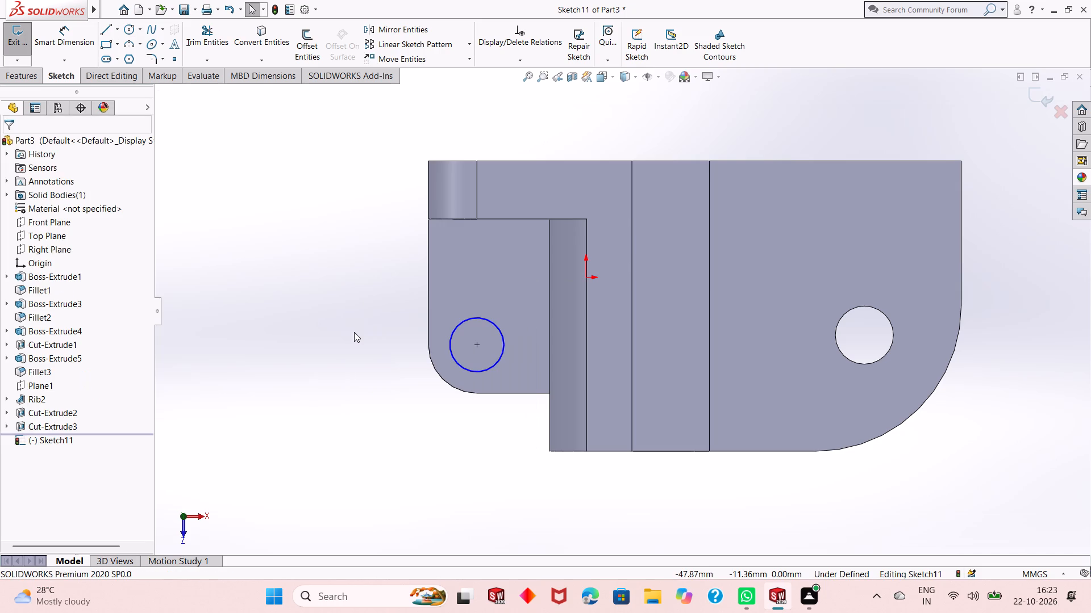
Dimension the circle on the base with a diameter of 10 mm.
left_click(78, 45)
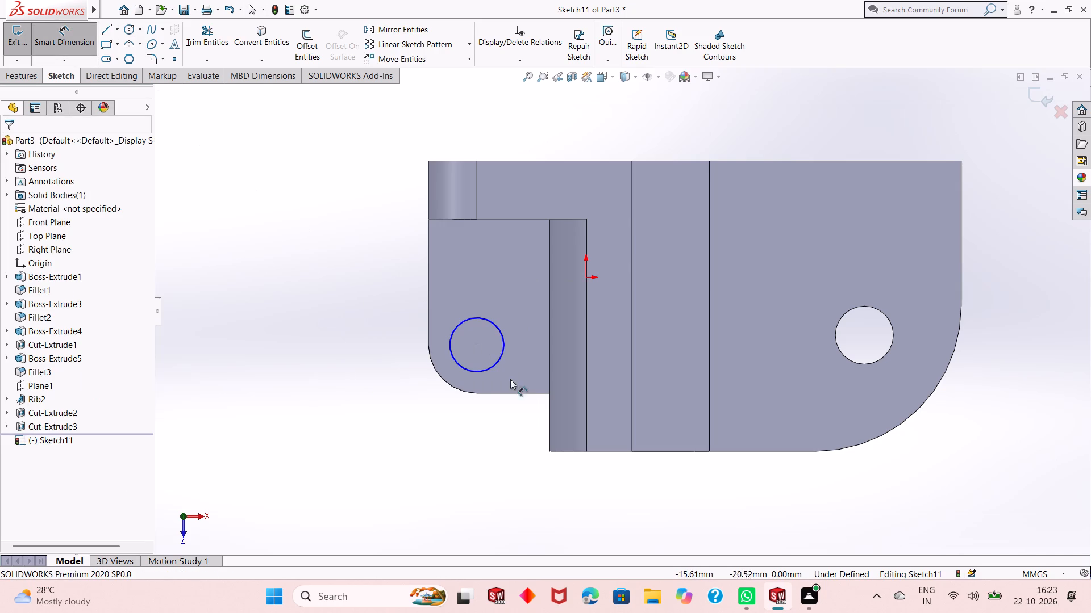
left_click(488, 370)
left_click(423, 405)
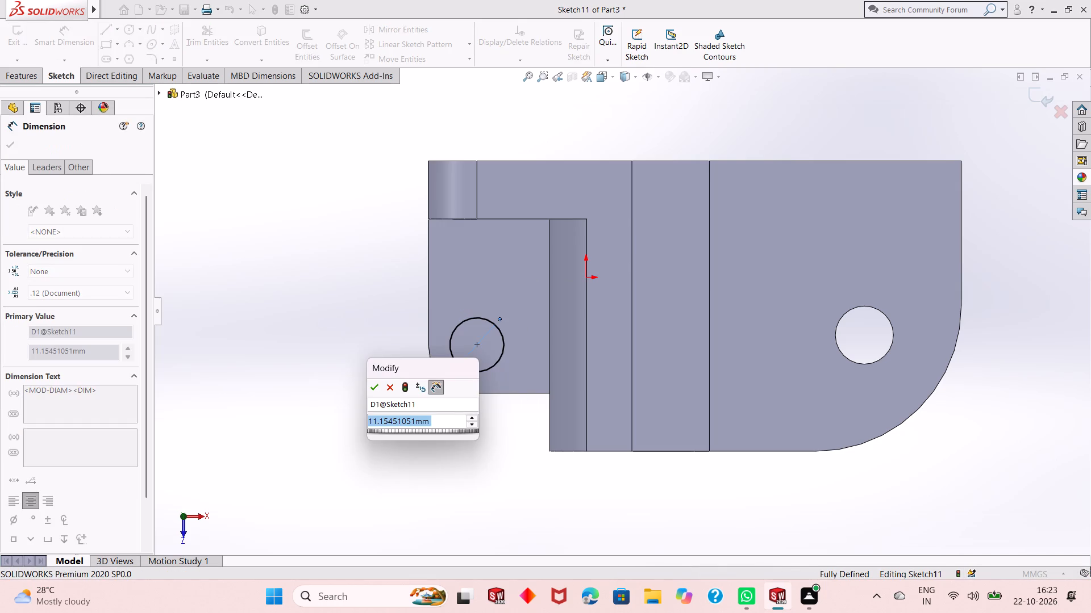
type("10")
key("Return")
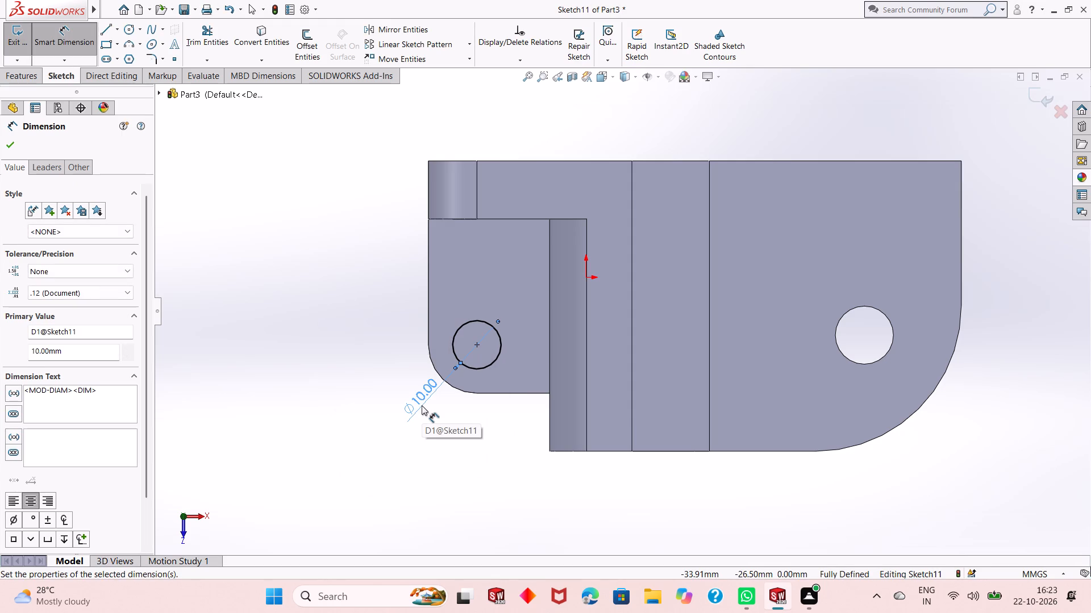
right_click(282, 273)
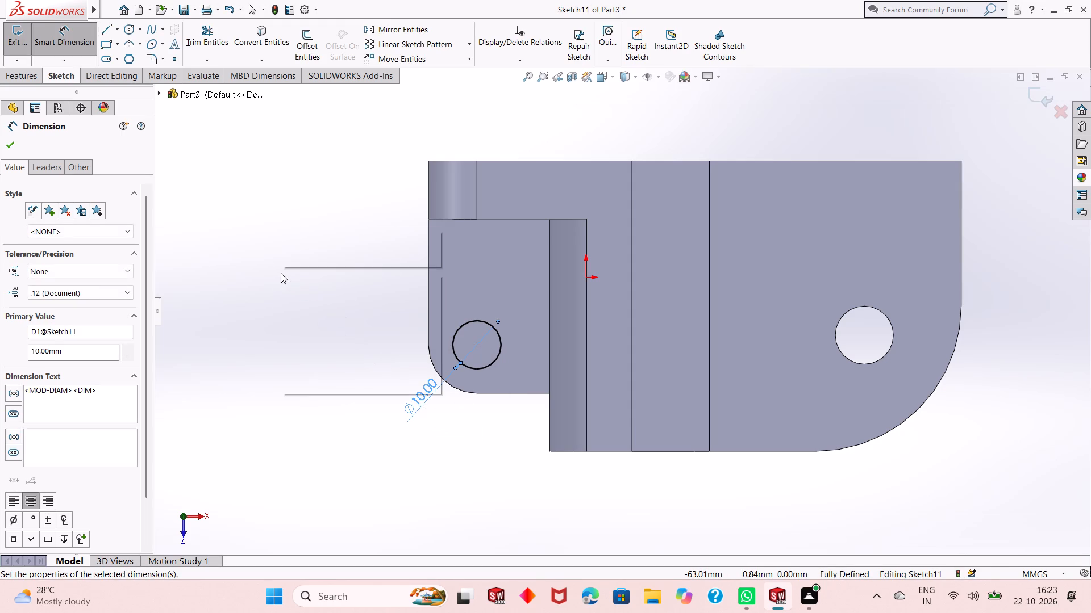
left_click(313, 312)
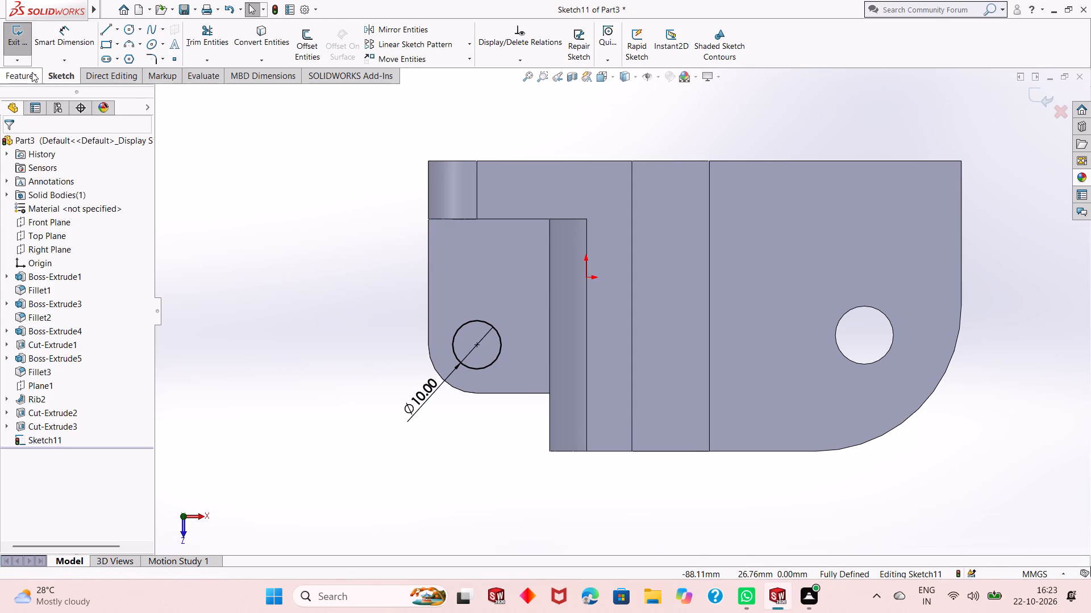
Cut-extrude the 10 mm circle with a Blind depth of 12 mm to make a hole in the base's rounded corner.
left_click(30, 72)
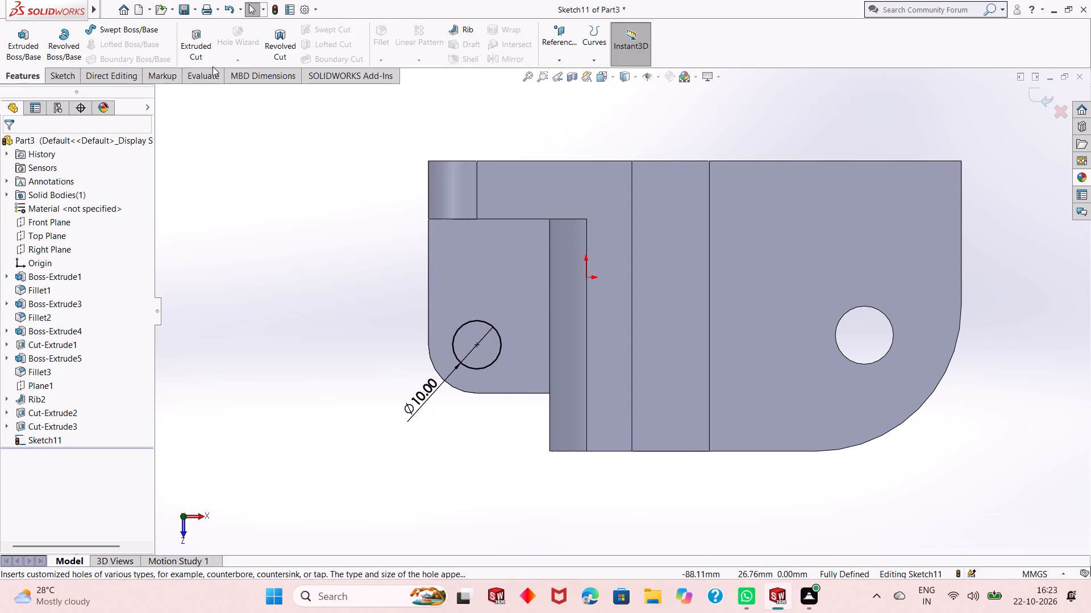
left_click(189, 53)
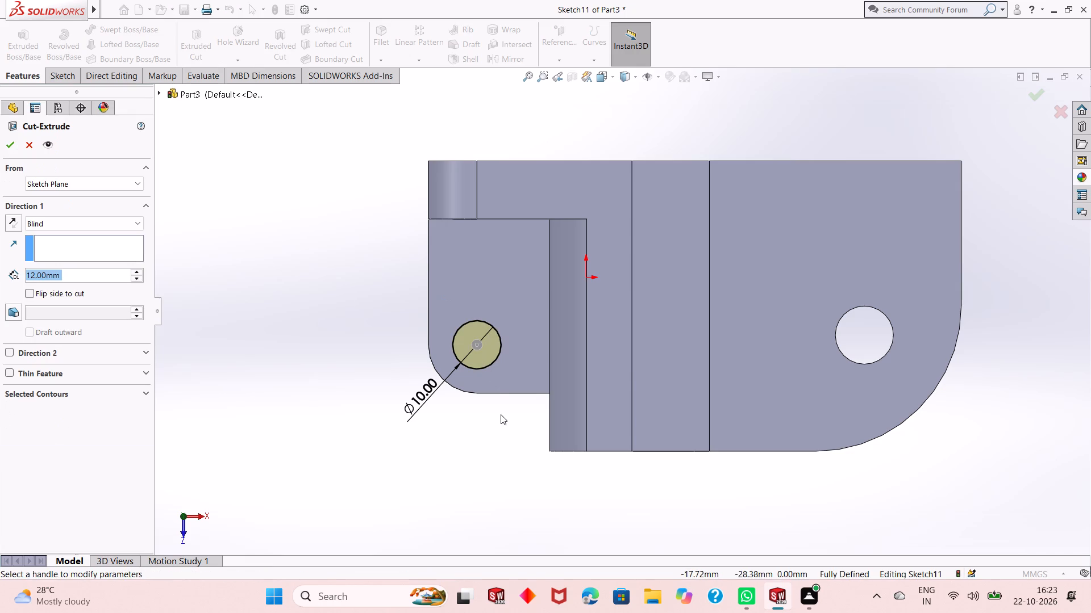
middle_click_drag(495, 430, 497, 418)
middle_click_drag(498, 393, 498, 359)
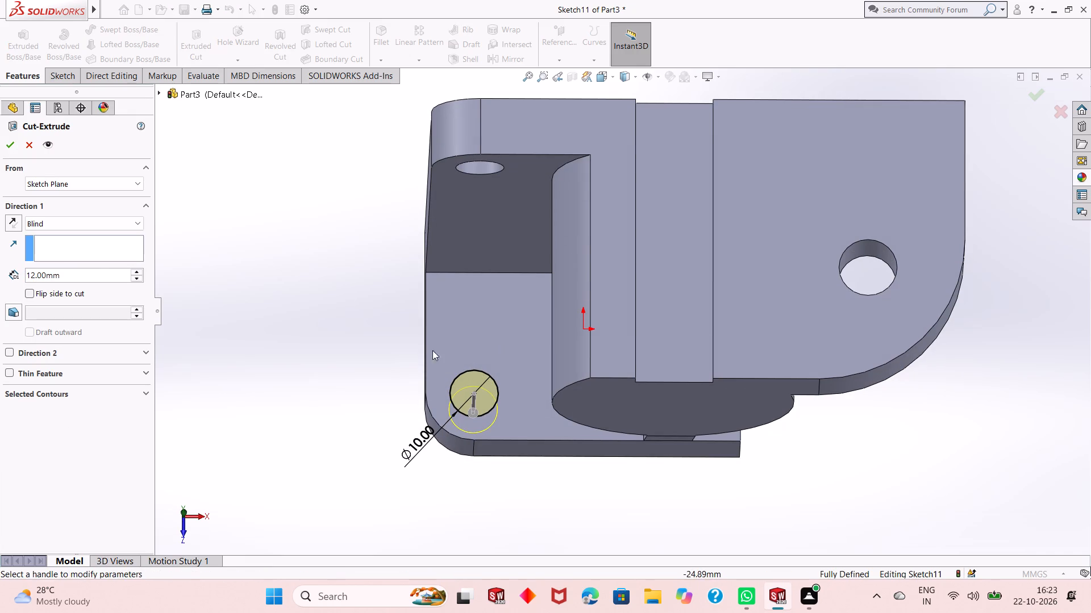
left_click(8, 152)
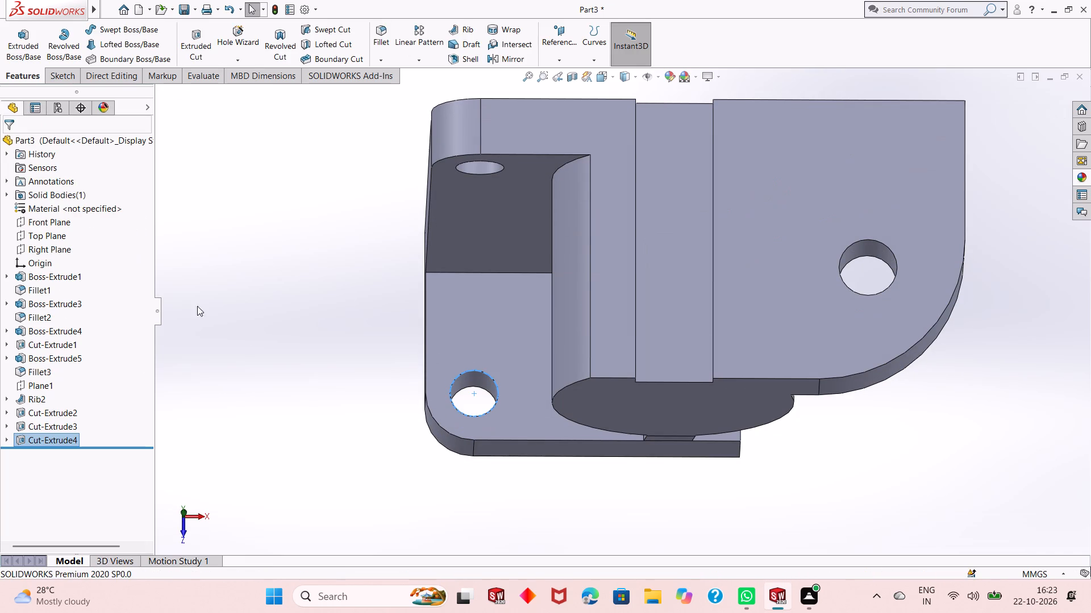
left_click(555, 518)
Examine the new base hole and the whole bracket from several angles.
scroll(614, 436, "up", 2)
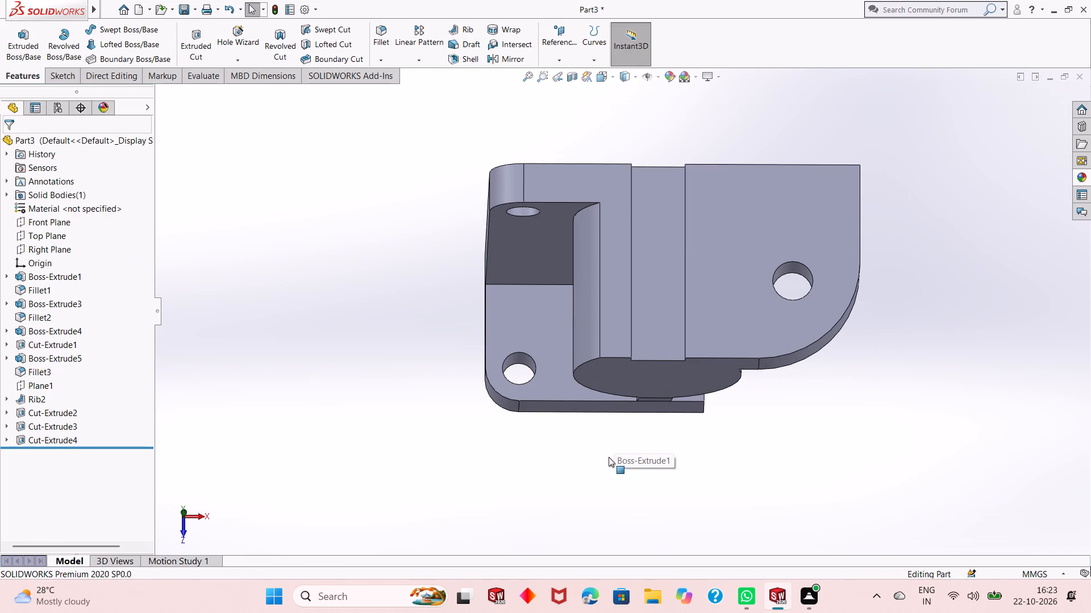
middle_click_drag(609, 457, 618, 422)
middle_click_drag(717, 406, 718, 406)
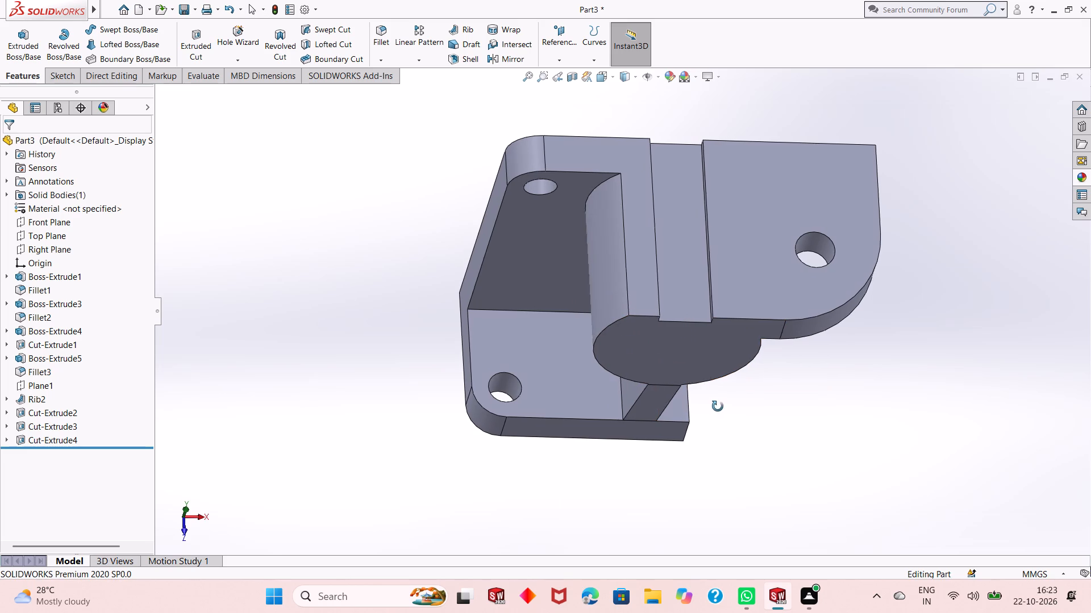
middle_click_drag(718, 406, 680, 250)
middle_click_drag(685, 221, 689, 255)
scroll(683, 264, "up", 1)
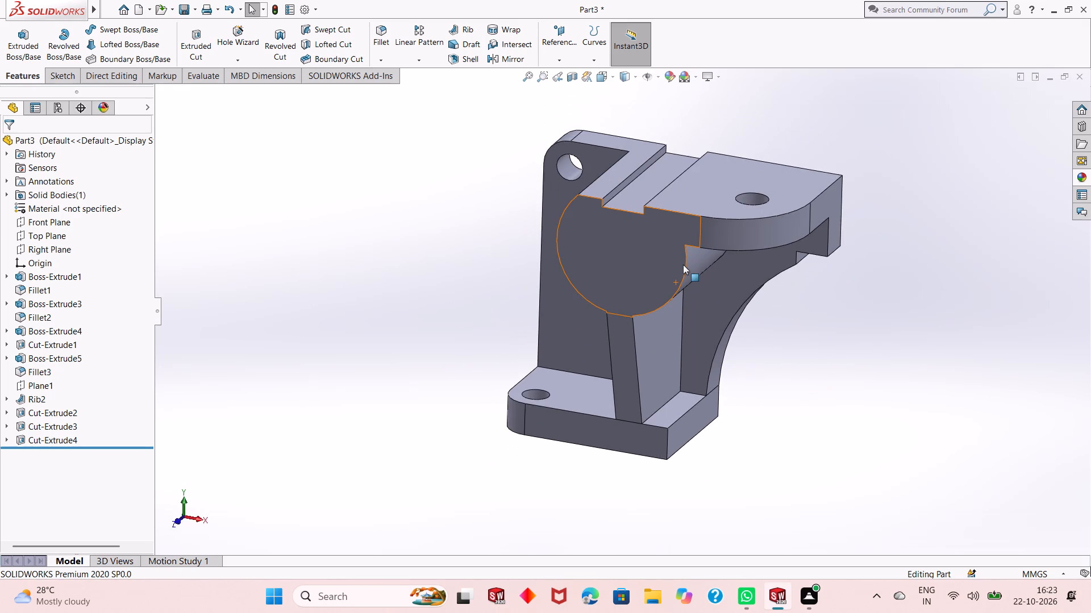
scroll(683, 264, "up", 1)
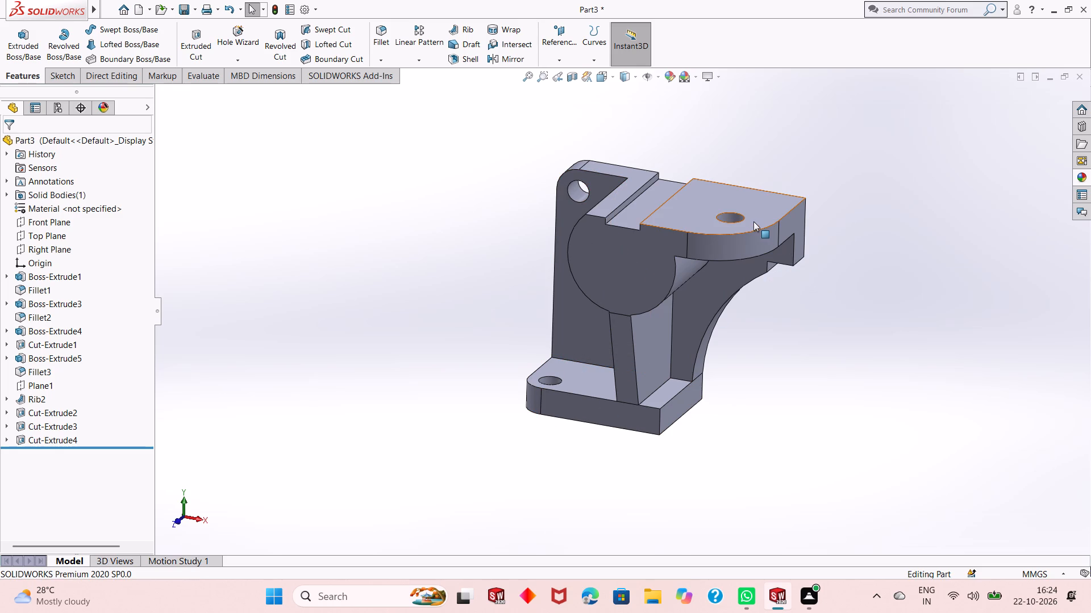
left_click(709, 137)
Edit the whole part's color appearance, trying orange, pink and red swatches and choosing bright red from the standard palette.
left_click(667, 77)
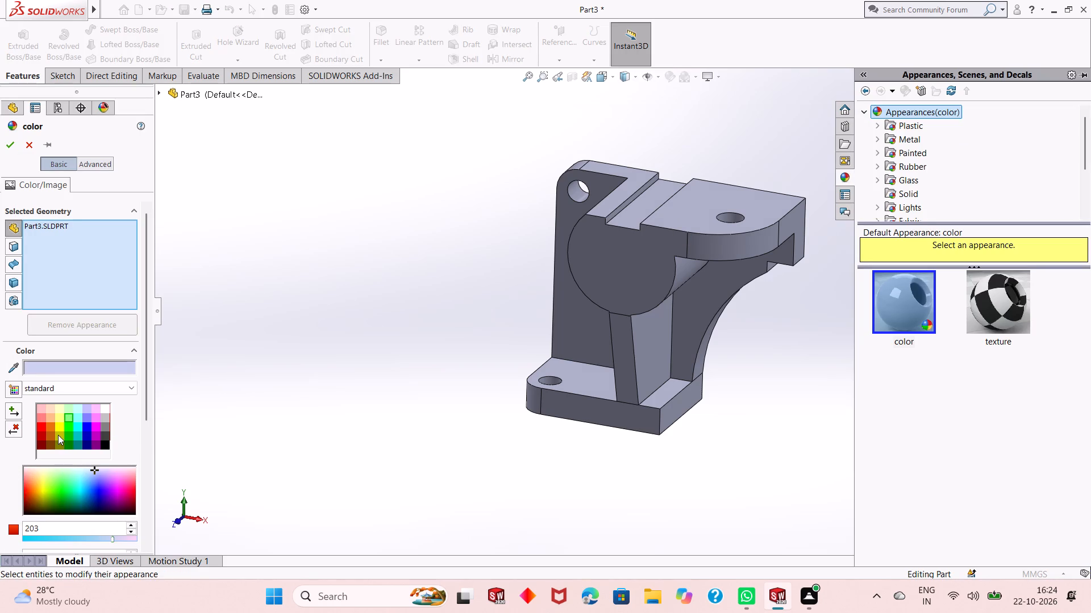
left_click(40, 430)
left_click(46, 418)
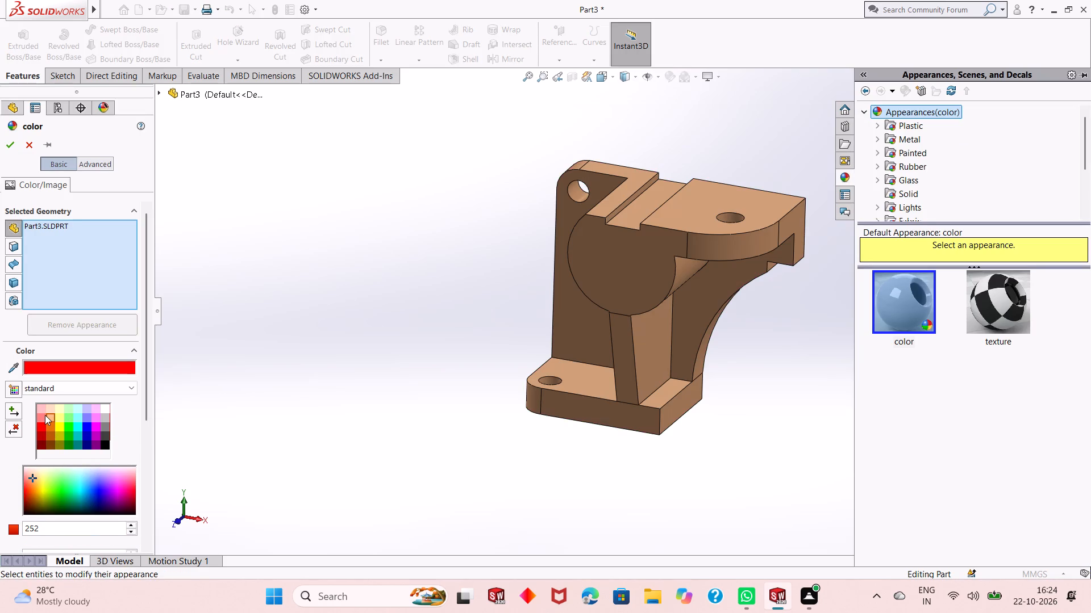
left_click(42, 417)
left_click(41, 429)
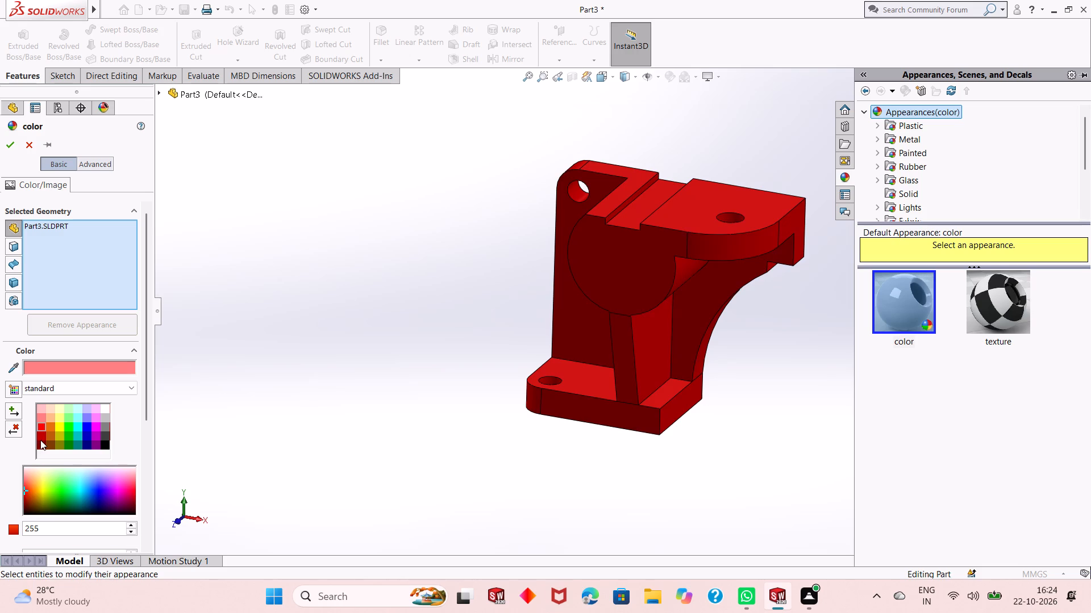
left_click(40, 440)
left_click(43, 406)
left_click(41, 420)
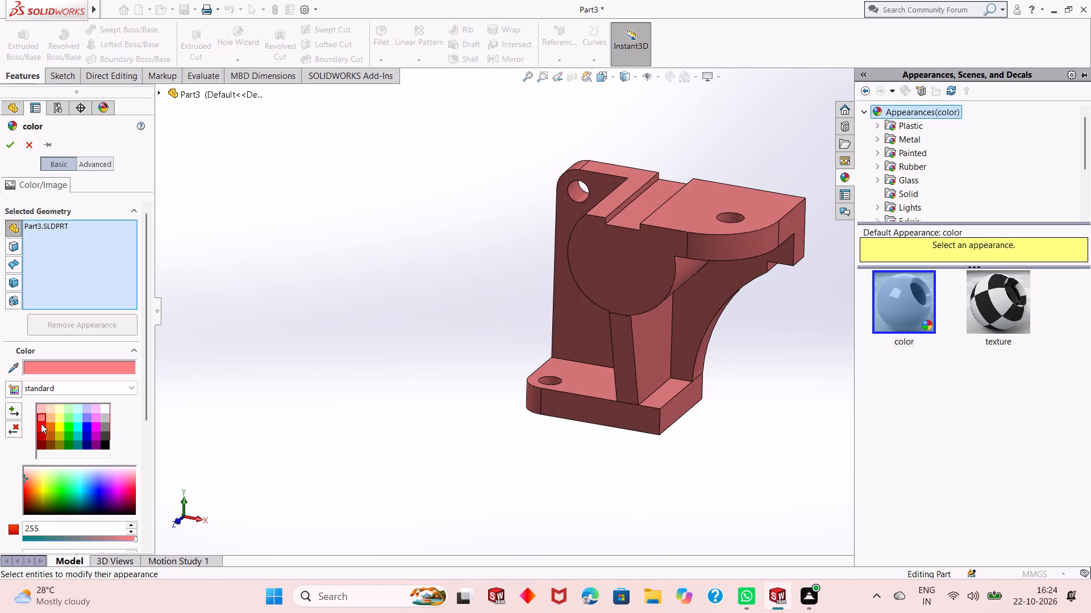
left_click(40, 431)
left_click(35, 441)
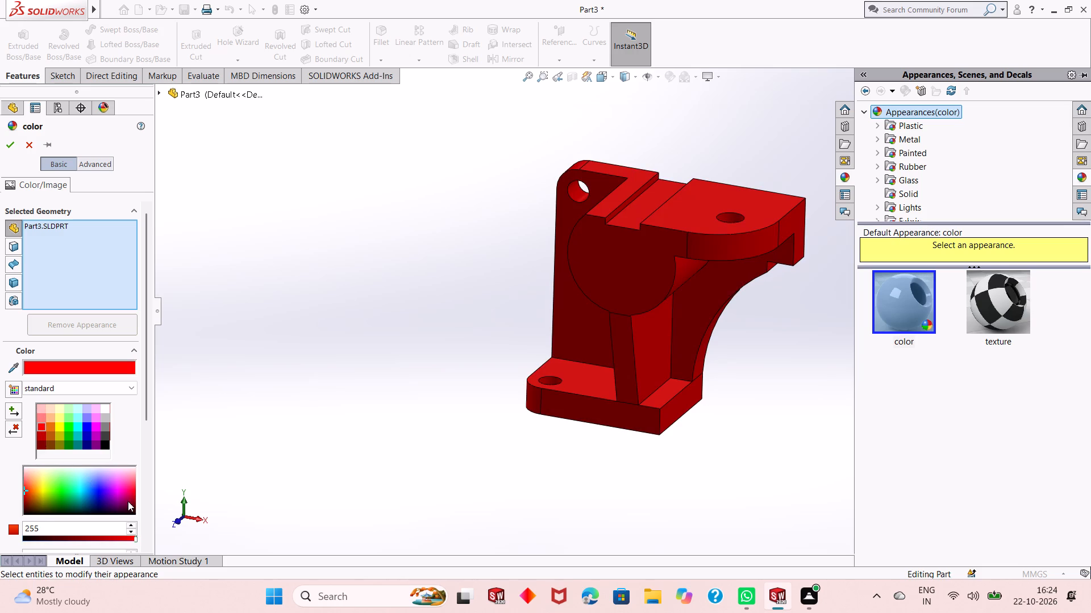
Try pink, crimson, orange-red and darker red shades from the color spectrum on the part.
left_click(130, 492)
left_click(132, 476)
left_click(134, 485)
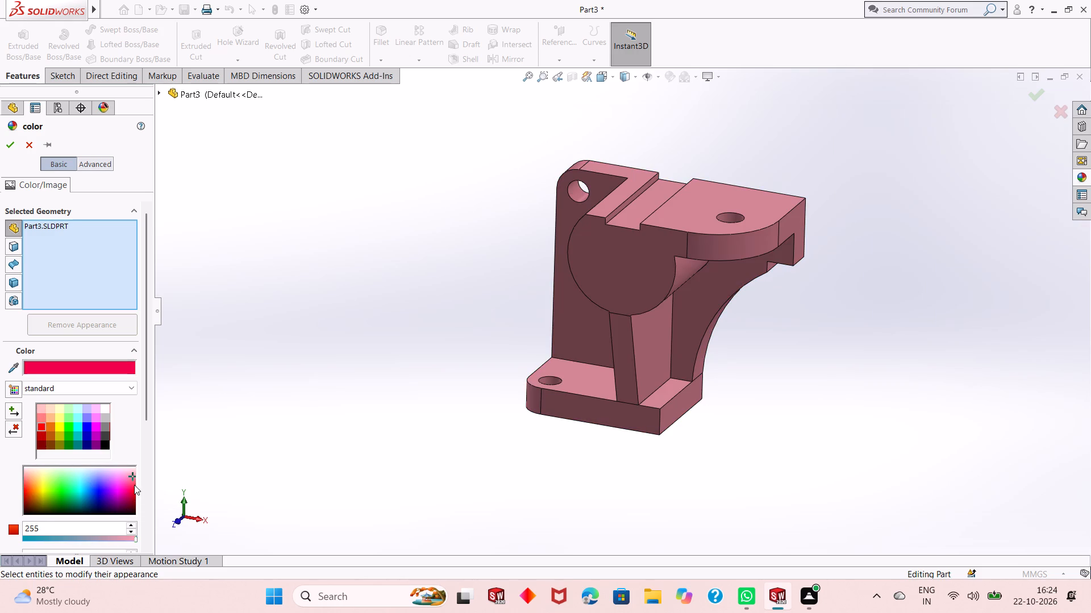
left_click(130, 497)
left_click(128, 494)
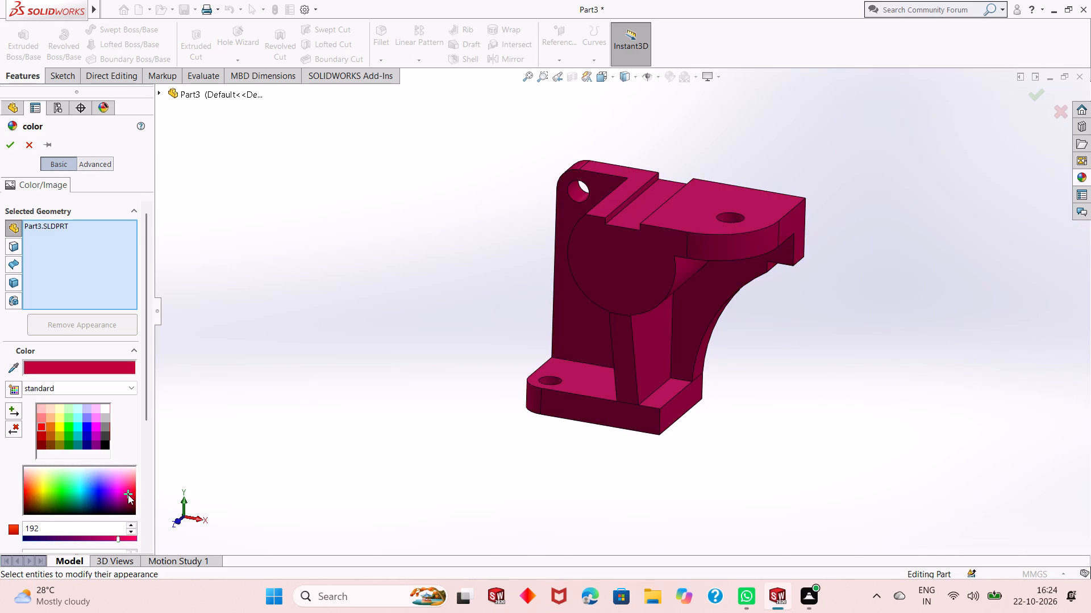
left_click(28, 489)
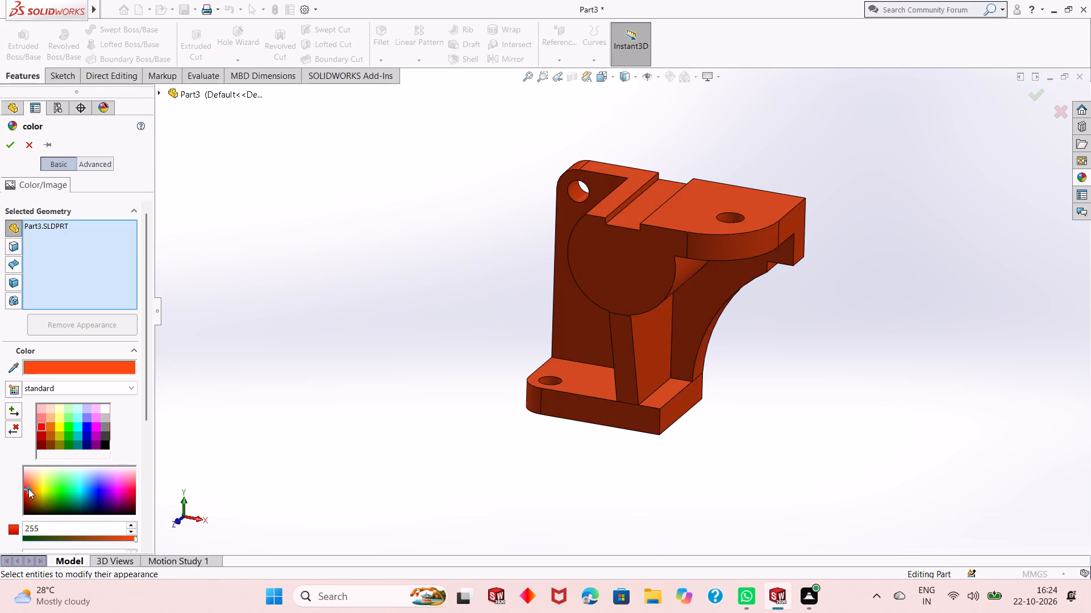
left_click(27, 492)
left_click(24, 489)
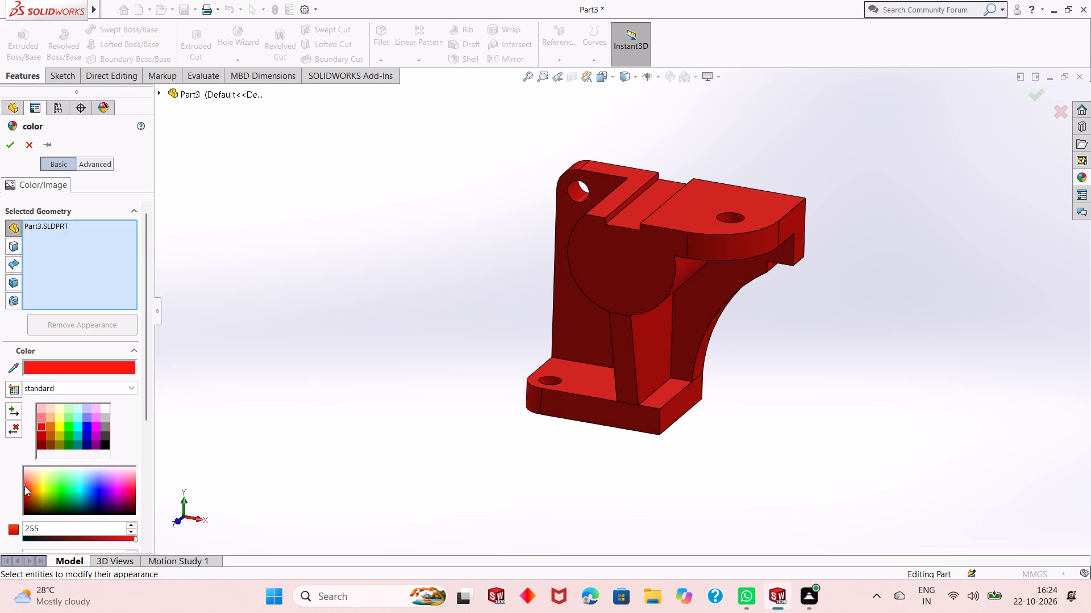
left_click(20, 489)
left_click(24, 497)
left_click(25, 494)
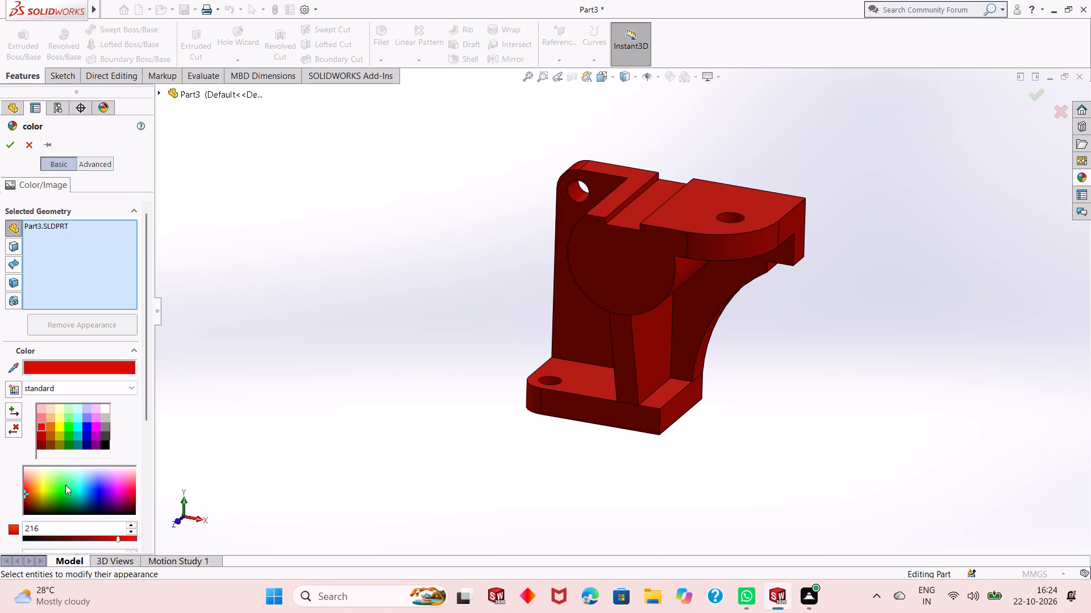
Color the whole part crimson red from the color spectrum, with a red value of 240, and apply the appearance.
left_click(127, 490)
left_click(130, 493)
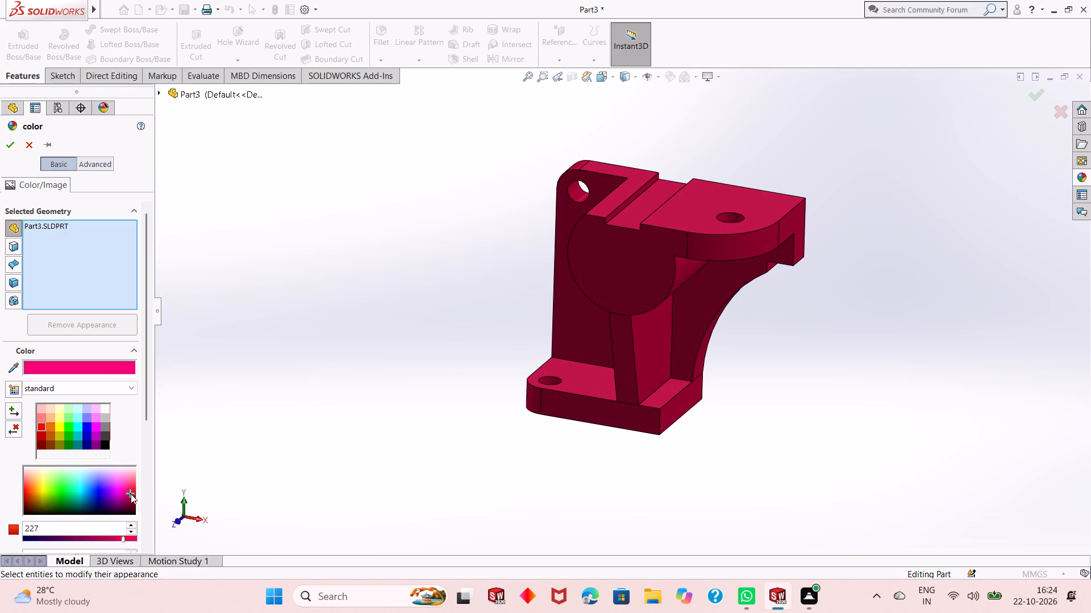
left_click(133, 492)
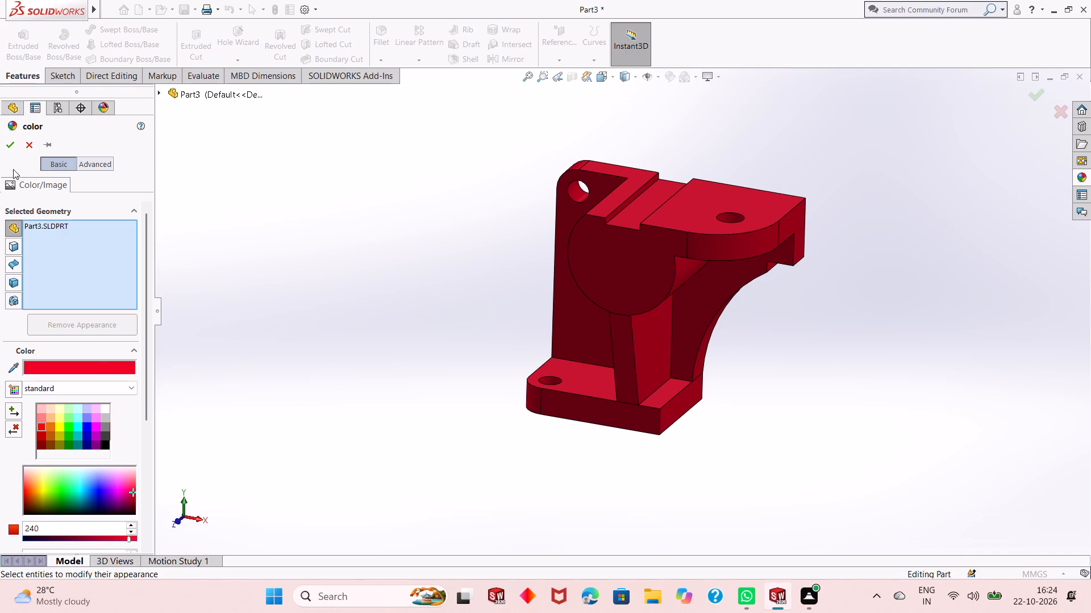
left_click(6, 151)
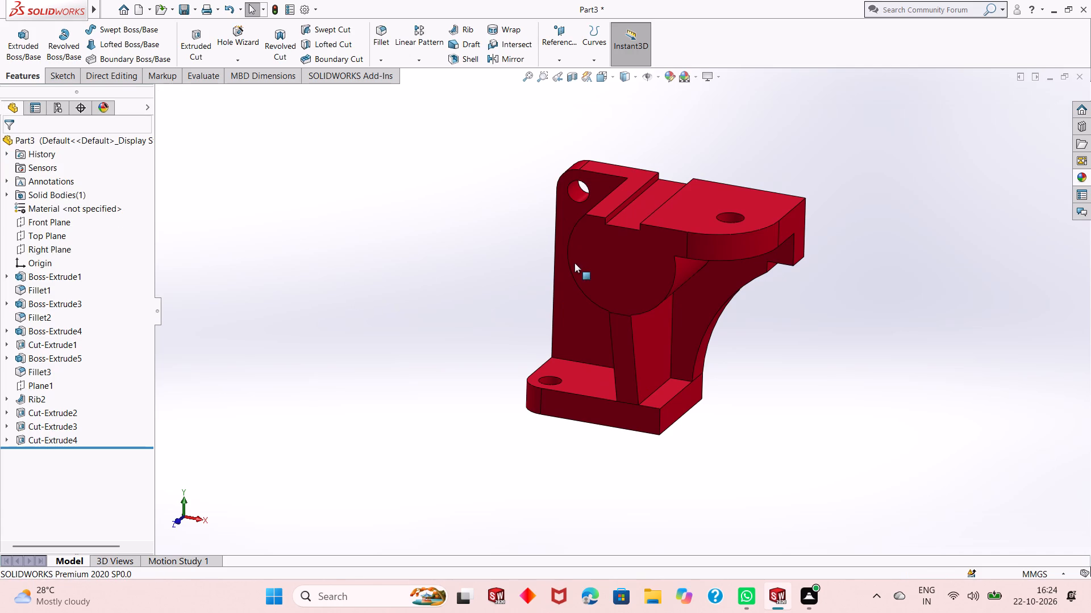
Apply the polished aluminum metal appearance to the hole in the upright plate's rounded upper corner.
middle_click_drag(703, 249, 693, 281)
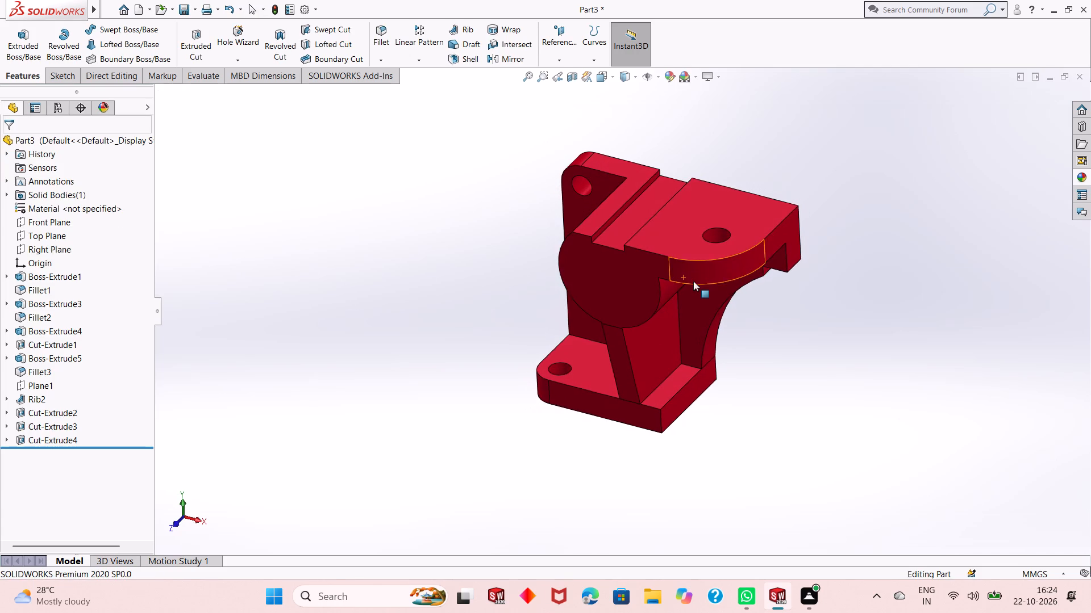
scroll(682, 247, "down", 1)
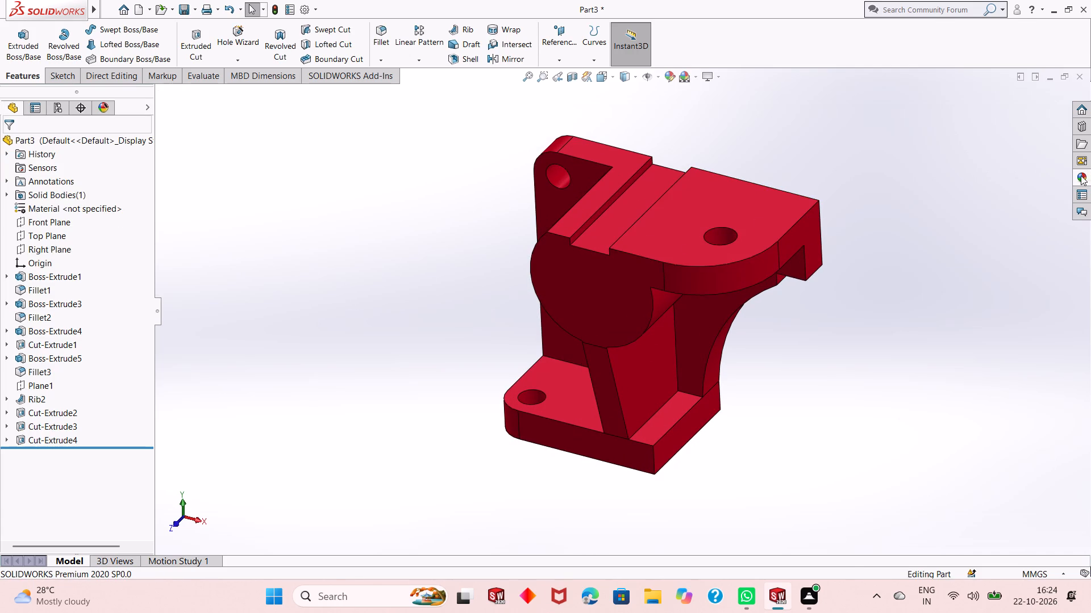
left_click(1081, 175)
left_click(906, 137)
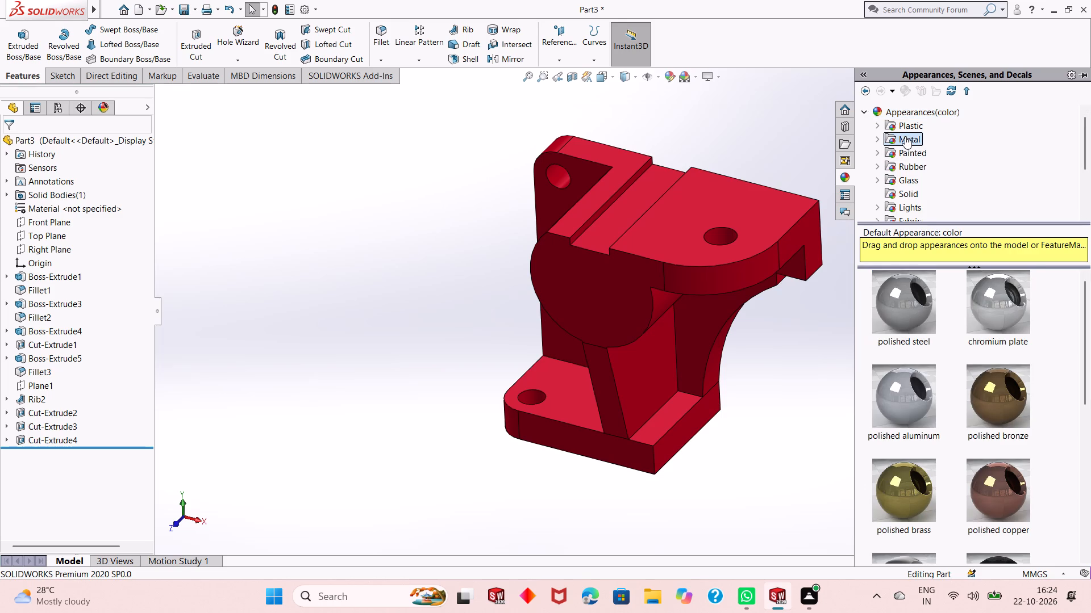
left_click_drag(913, 398, 561, 174)
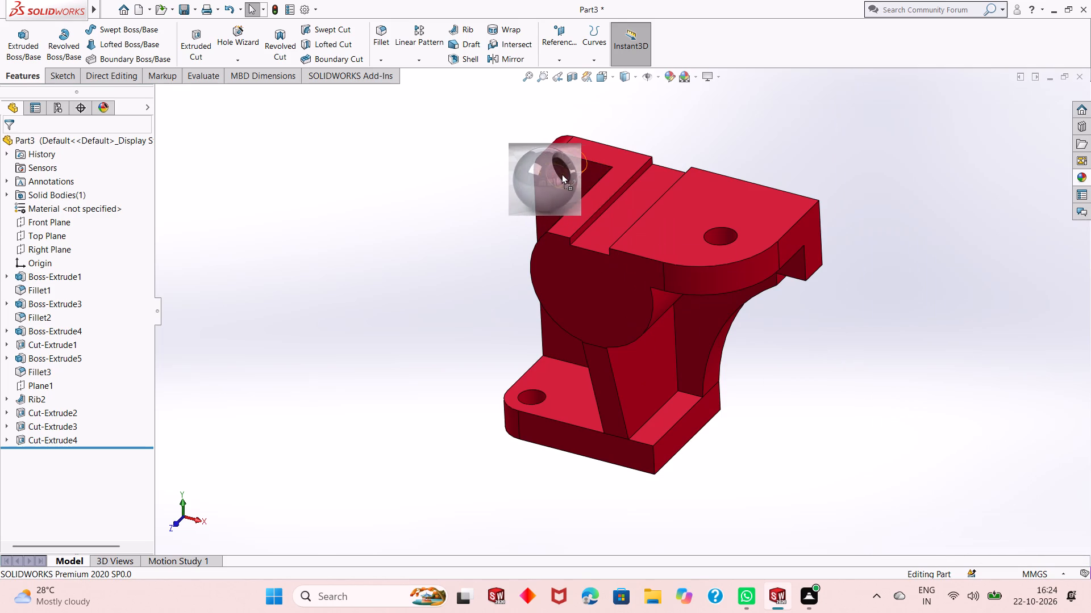
left_click_drag(561, 174, 559, 173)
left_click(559, 173)
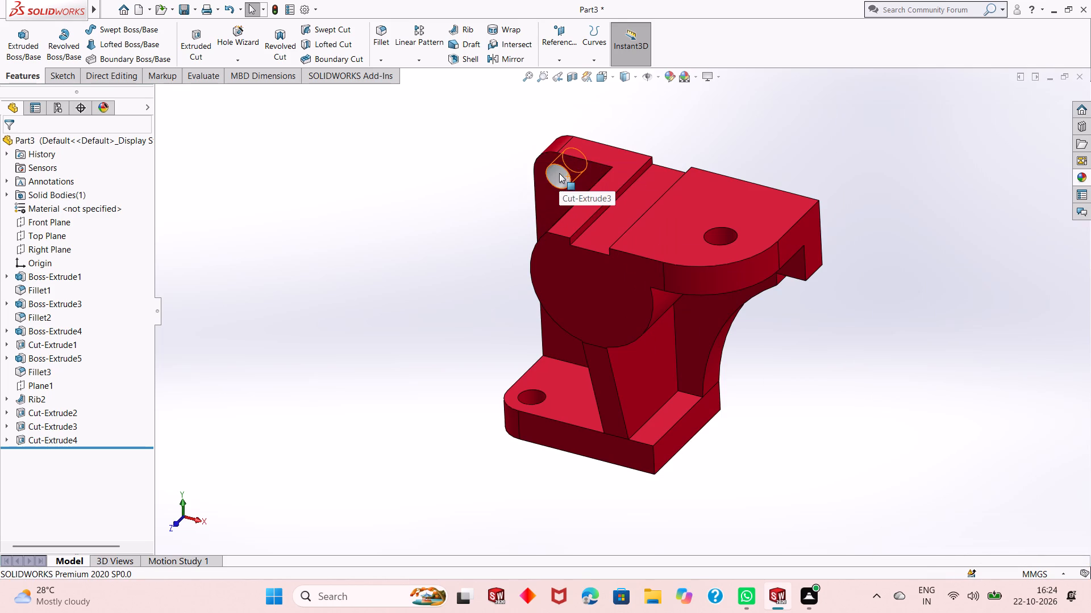
Apply the polished aluminum appearance to the hole in the top plate and the hole in the base.
left_click(1080, 181)
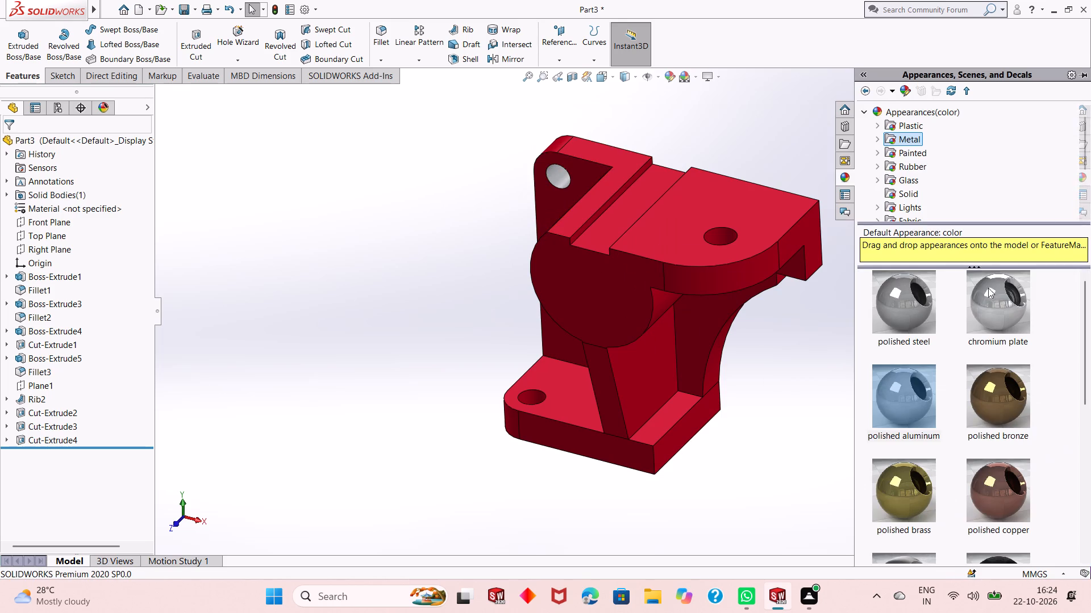
left_click_drag(913, 402, 718, 241)
left_click(718, 241)
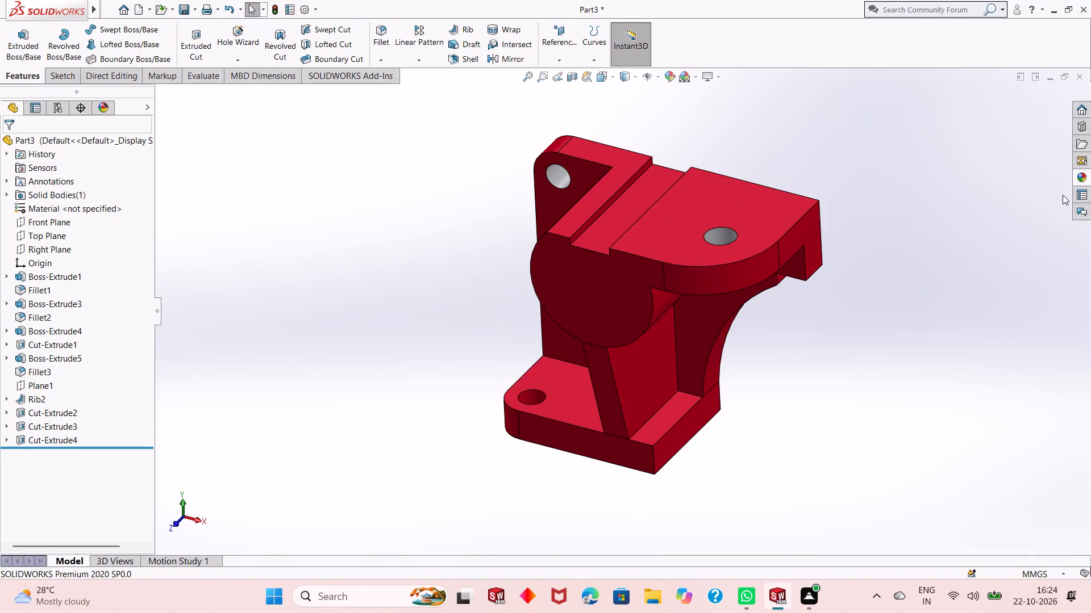
left_click(1084, 182)
left_click_drag(913, 391, 605, 394)
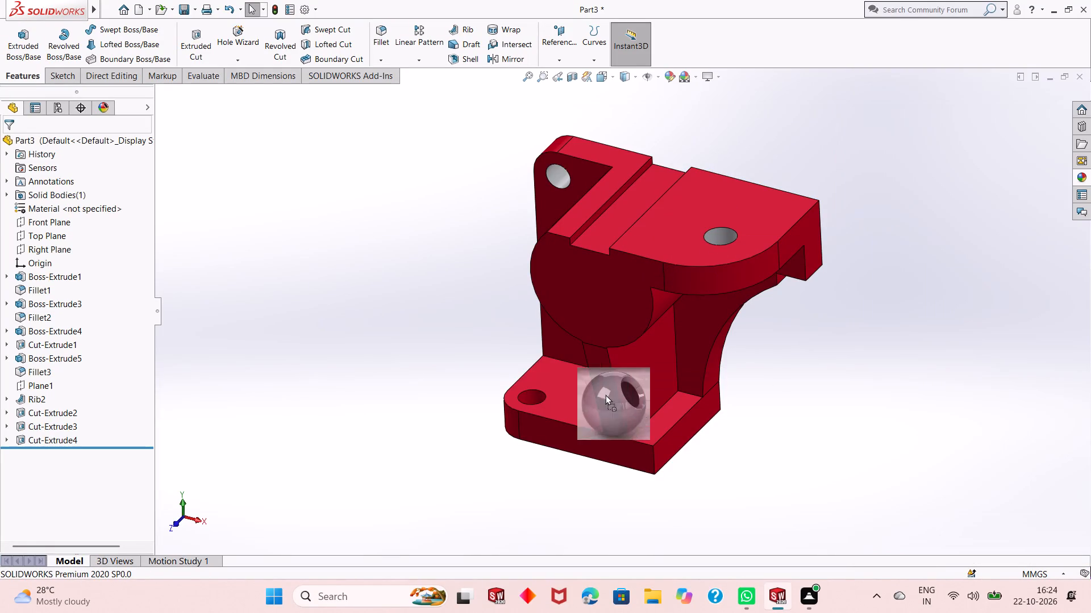
left_click_drag(605, 394, 527, 393)
left_click(527, 393)
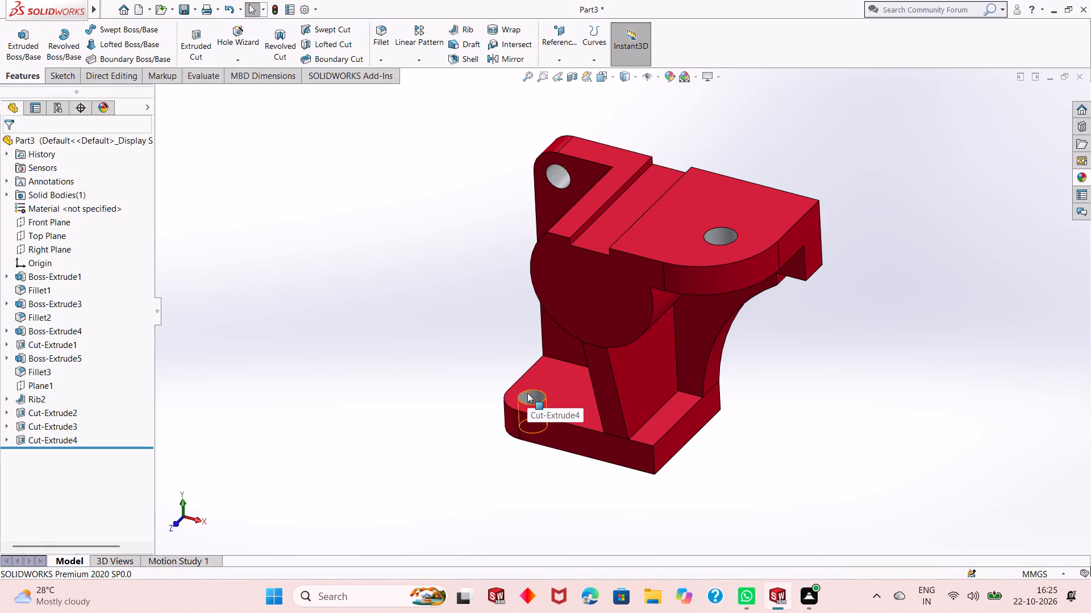
left_click(424, 320)
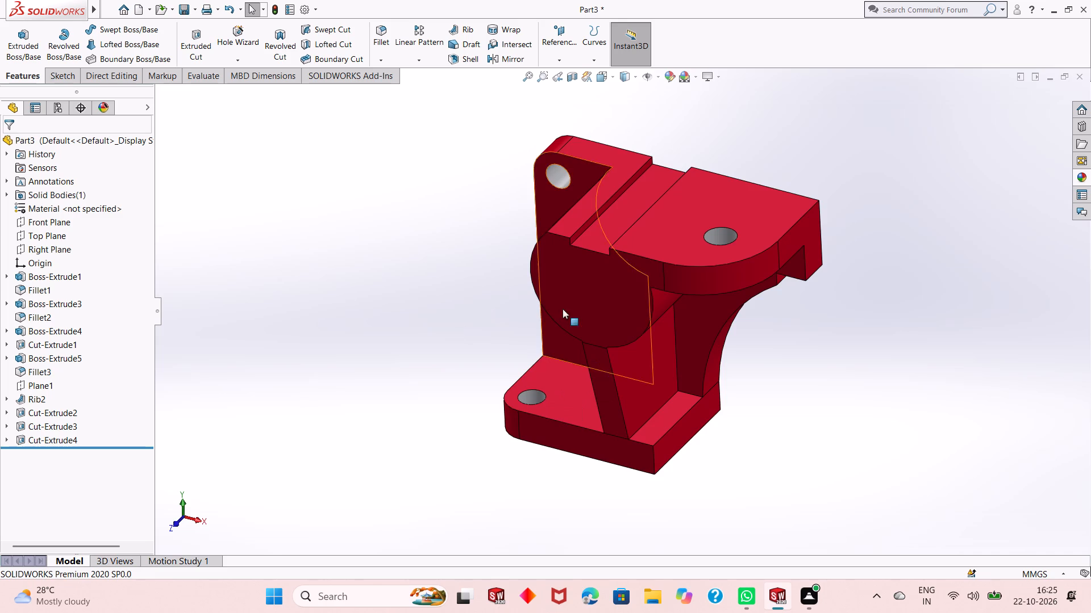
Examine the bracket and its aluminum-finished holes from several angles, including the top and back.
scroll(654, 308, "up", 1)
middle_click_drag(649, 309, 652, 272)
middle_click_drag(644, 210, 647, 233)
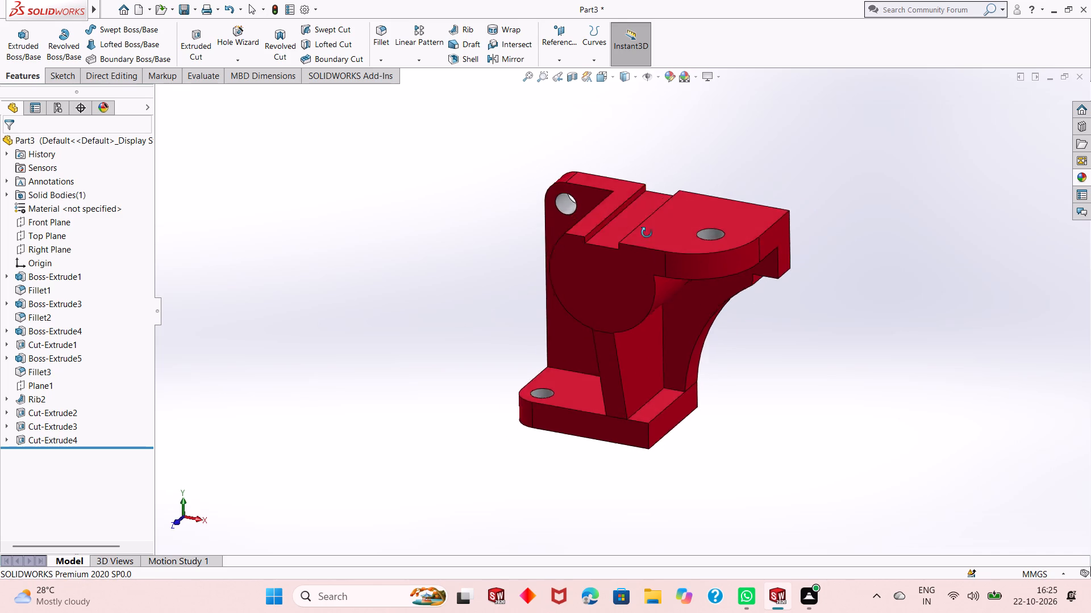
middle_click_drag(647, 233, 543, 423)
middle_click(536, 430)
middle_click_drag(536, 430, 541, 430)
middle_click_drag(603, 417, 647, 406)
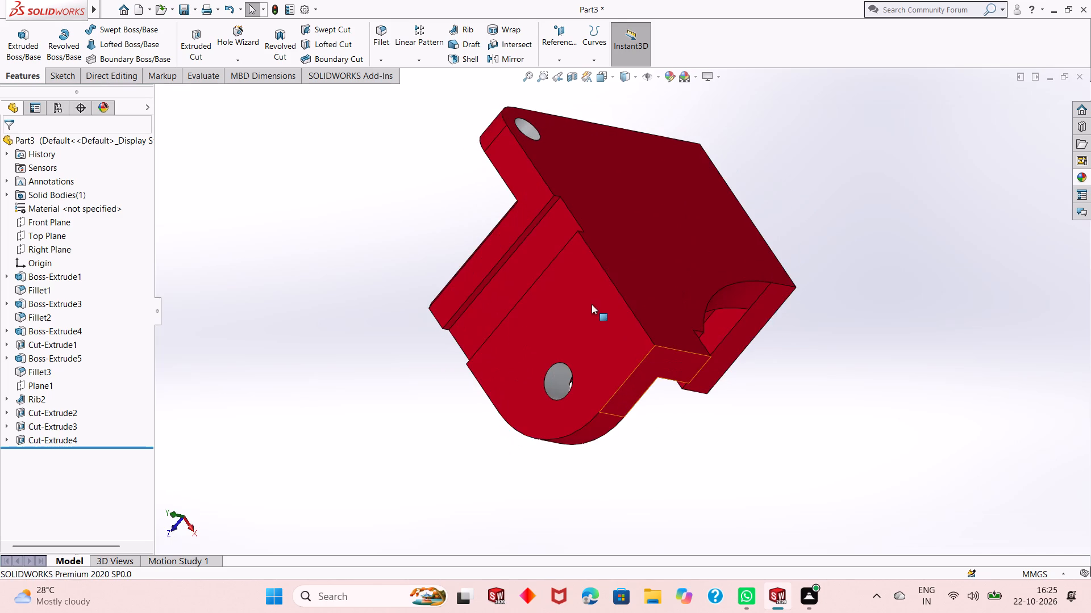
middle_click_drag(592, 304, 592, 292)
scroll(613, 264, "up", 2)
scroll(643, 235, "down", 1)
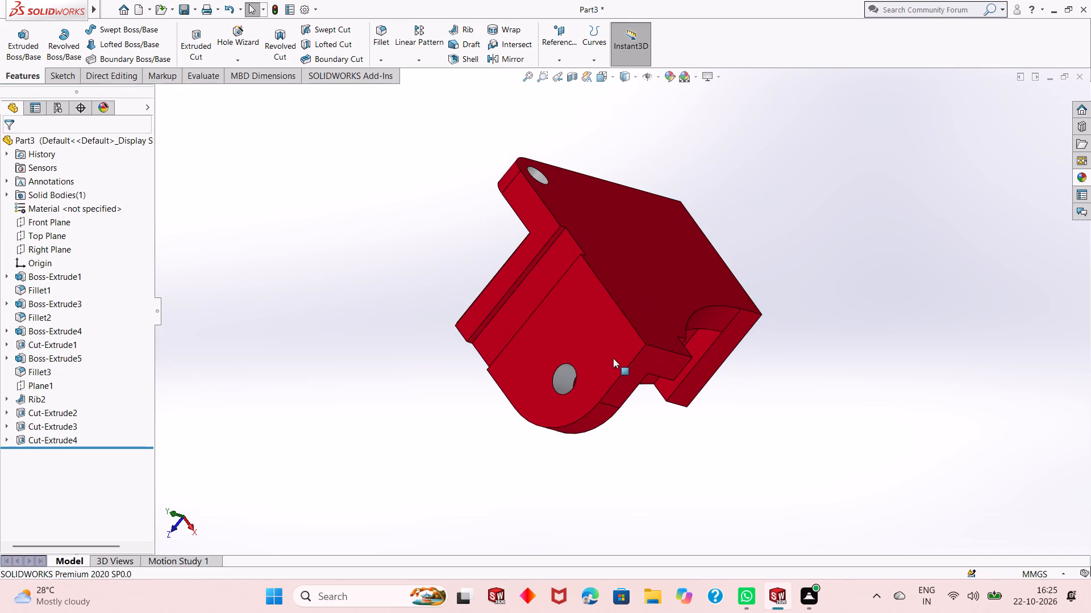
middle_click(599, 355)
middle_click_drag(608, 297, 665, 246)
middle_click_drag(698, 365, 698, 366)
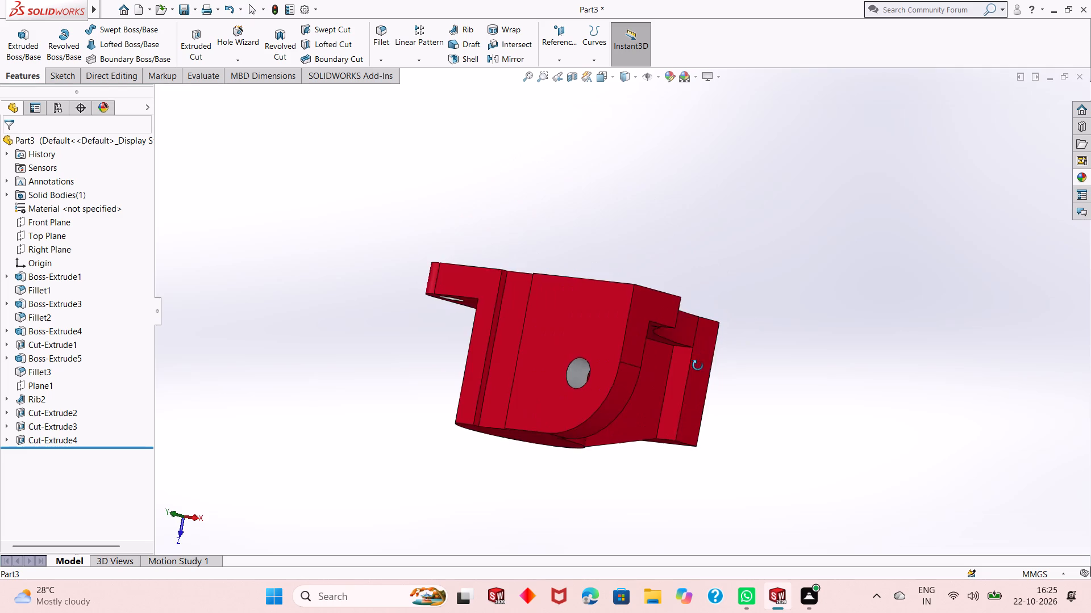
middle_click_drag(698, 366, 736, 238)
middle_click(736, 234)
middle_click_drag(736, 222, 738, 195)
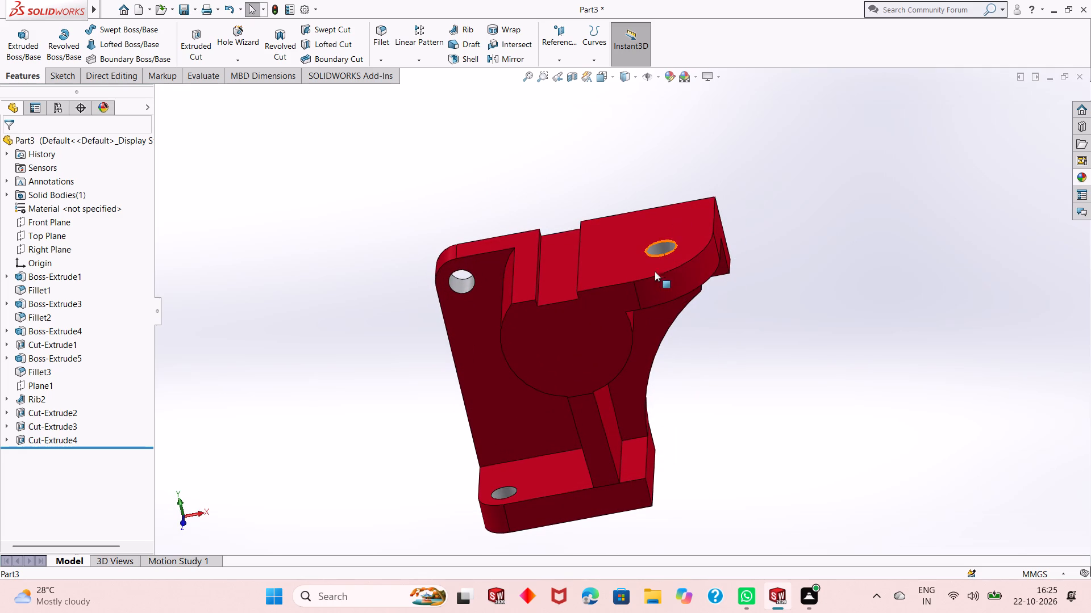
Start a sketch on the boss's front face and draw a circle about 22.5 mm in diameter at the boss center.
left_click(569, 347)
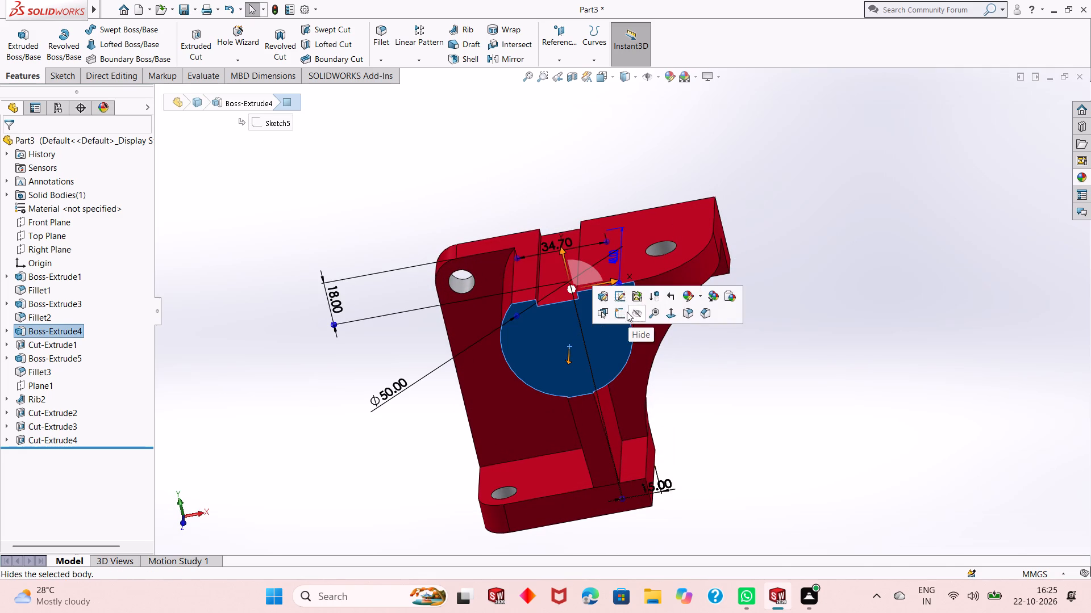
left_click(618, 313)
key("ctrl+8")
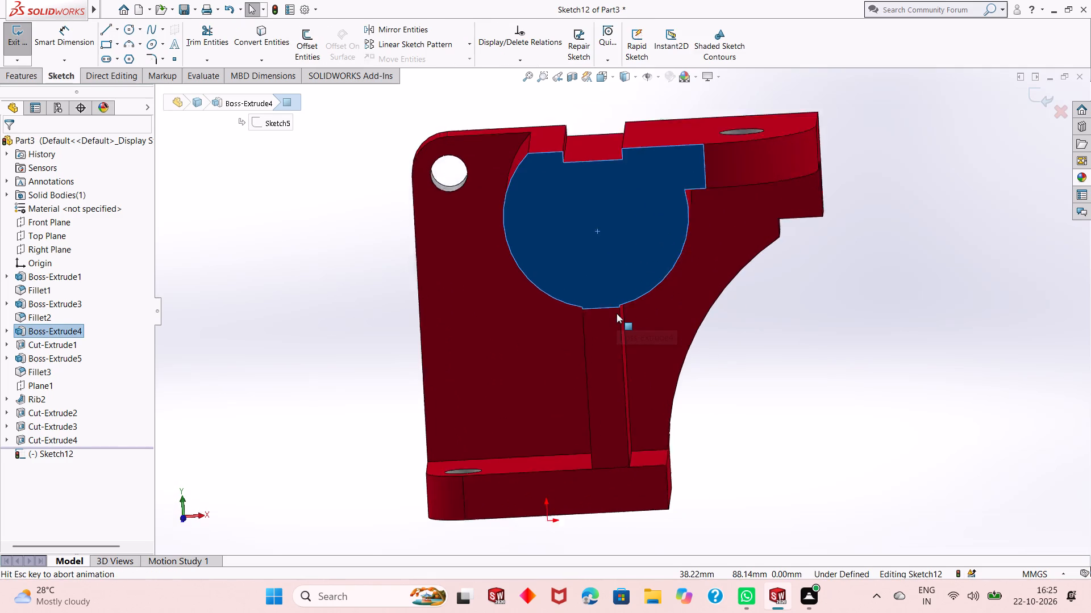
scroll(617, 313, "up", 2)
left_click(647, 139)
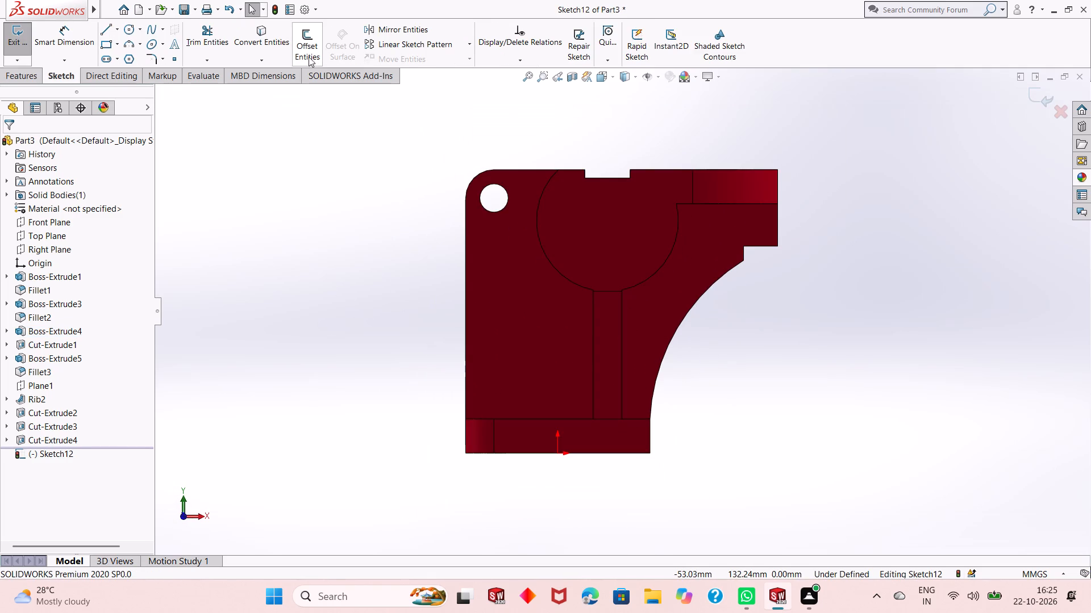
left_click(127, 28)
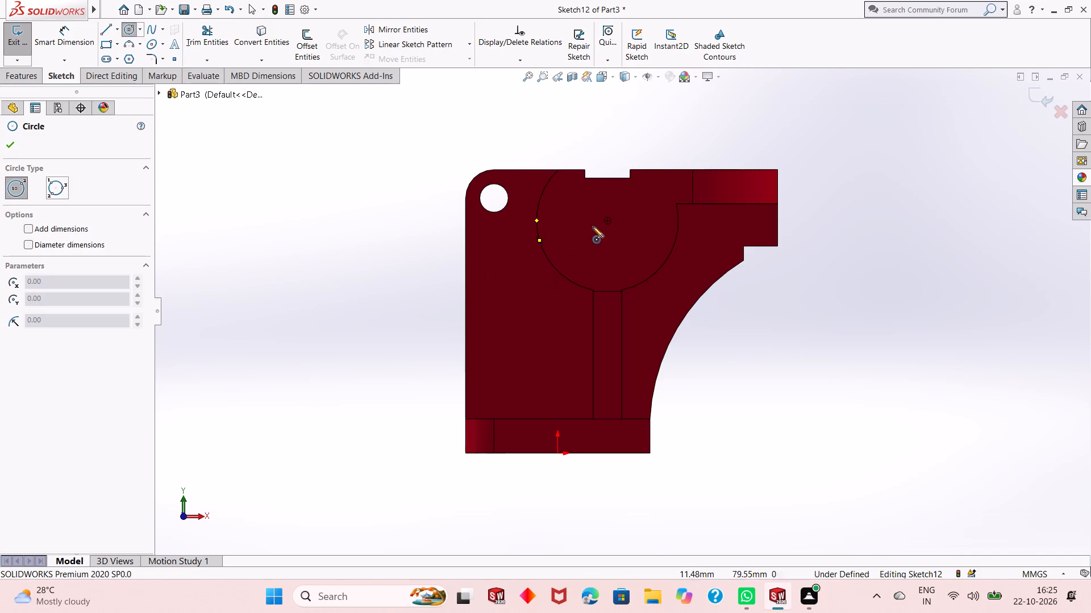
left_click(607, 221)
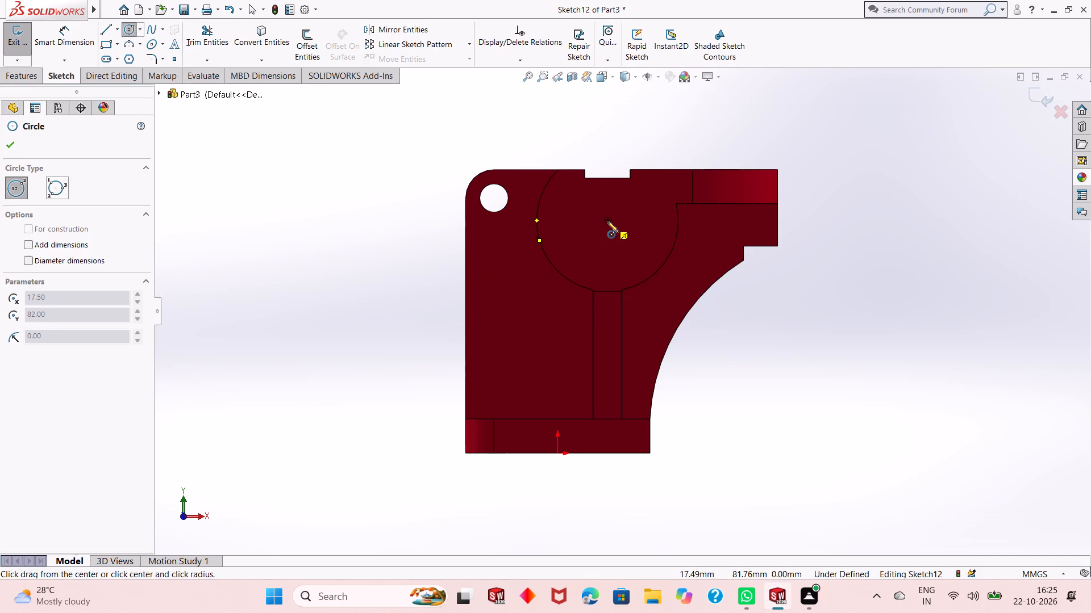
left_click(609, 253)
right_click(277, 148)
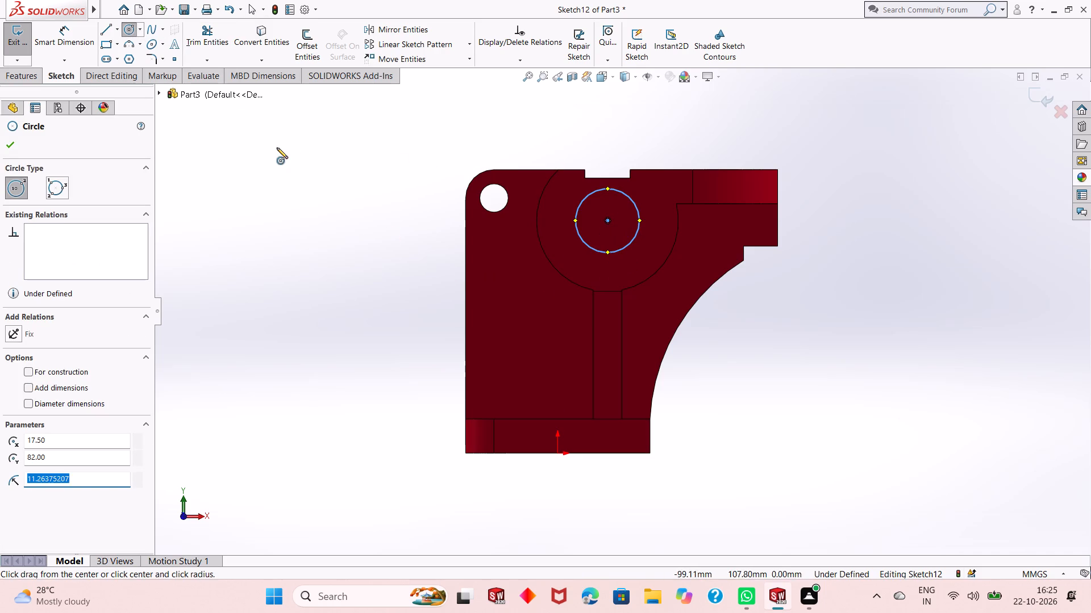
left_click(297, 153)
Dimension the circle on the boss face with a diameter of 20 mm.
left_click(59, 39)
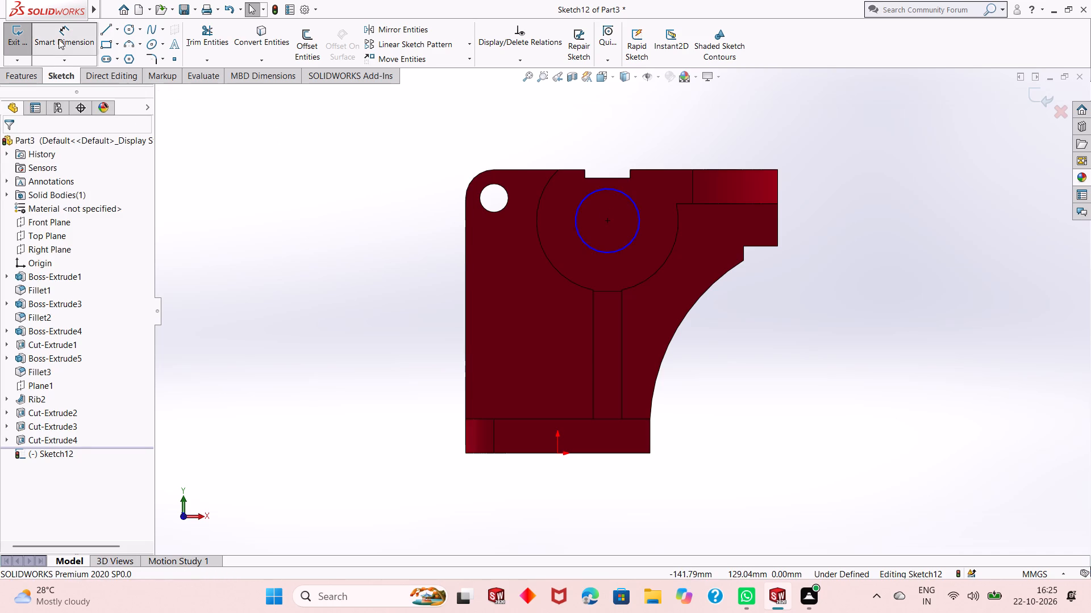
left_click(576, 224)
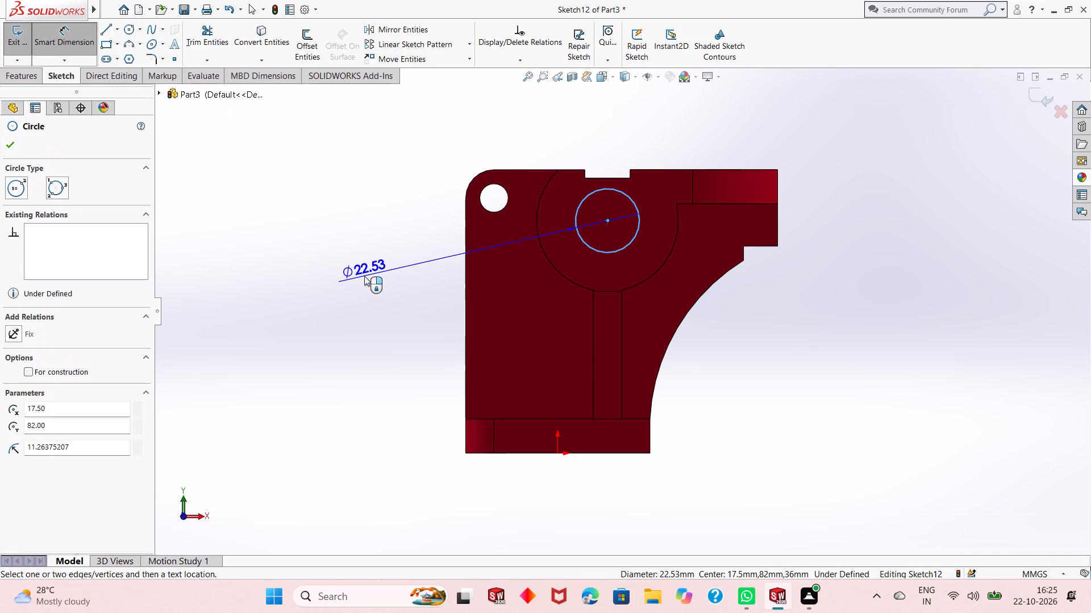
left_click(364, 276)
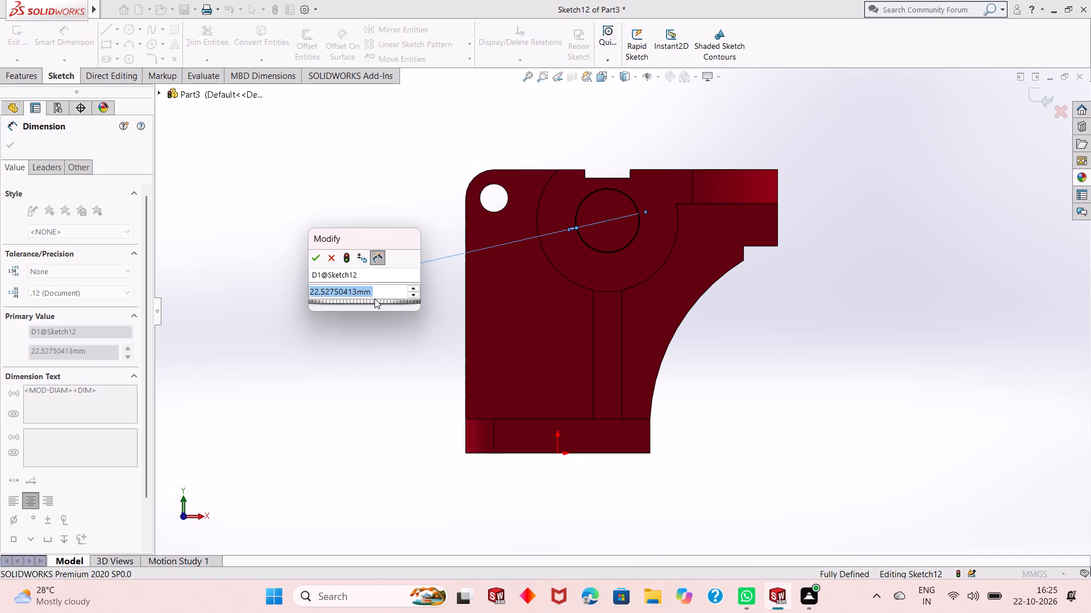
type("20")
key("Return")
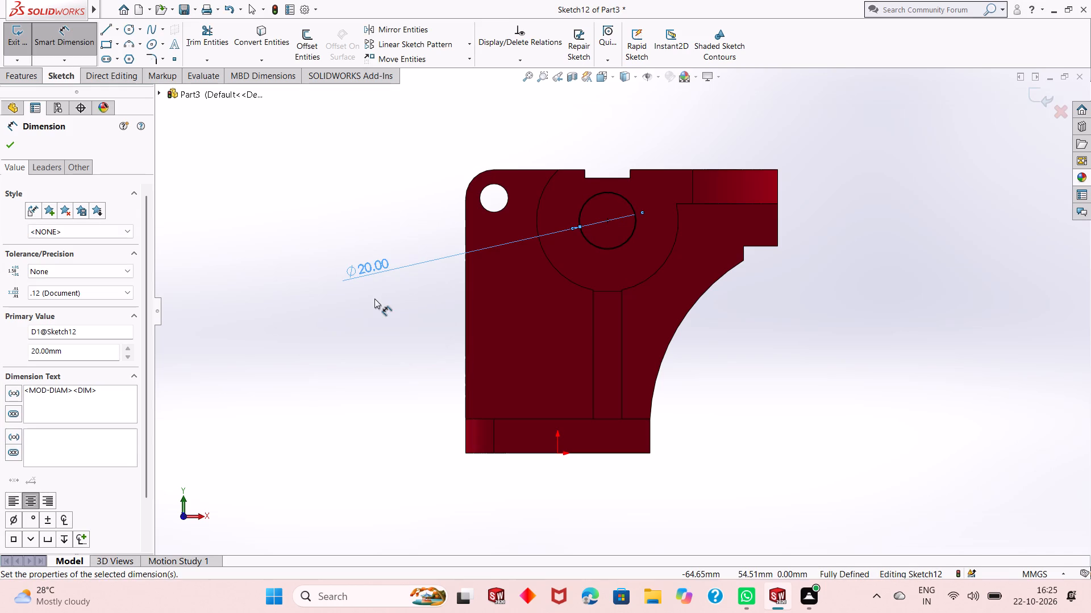
right_click(269, 141)
left_click(287, 174)
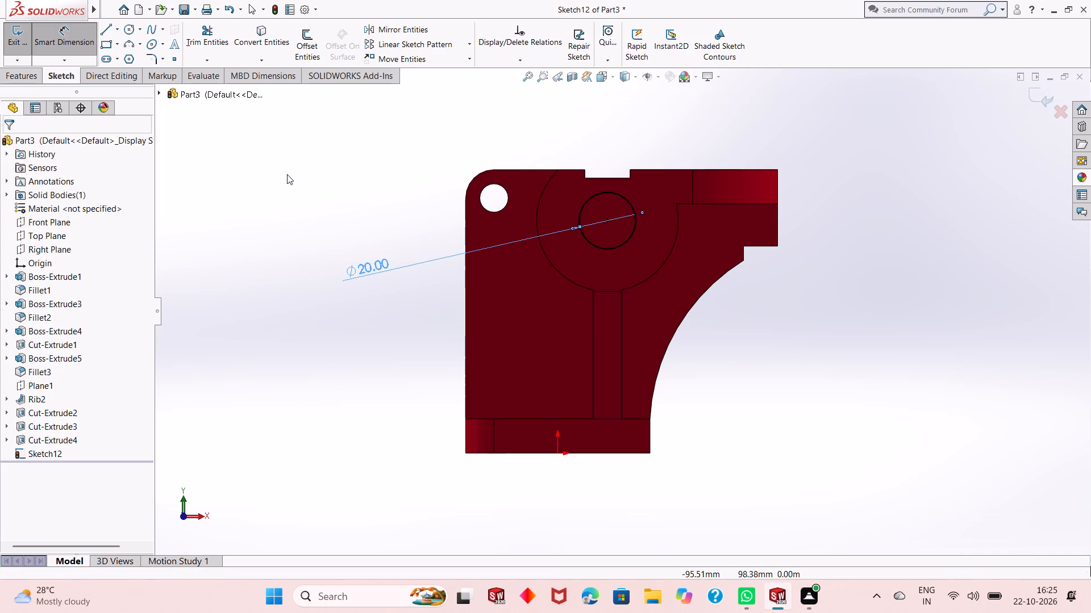
Cut the 20 mm circle through the boss with an Up To Next extruded cut.
left_click(26, 77)
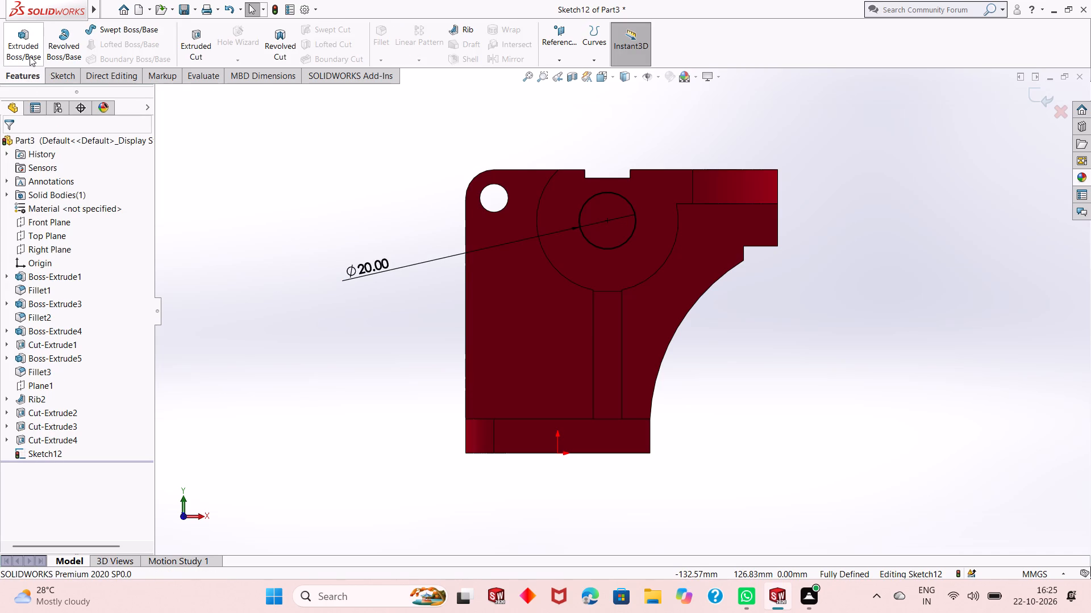
left_click(191, 41)
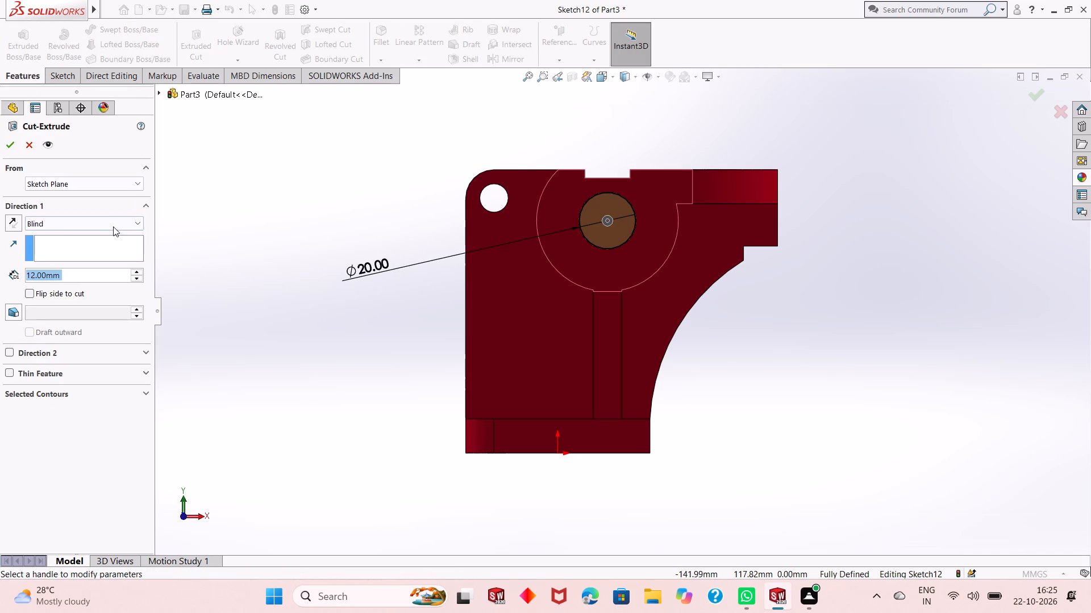
left_click(113, 226)
left_click(112, 264)
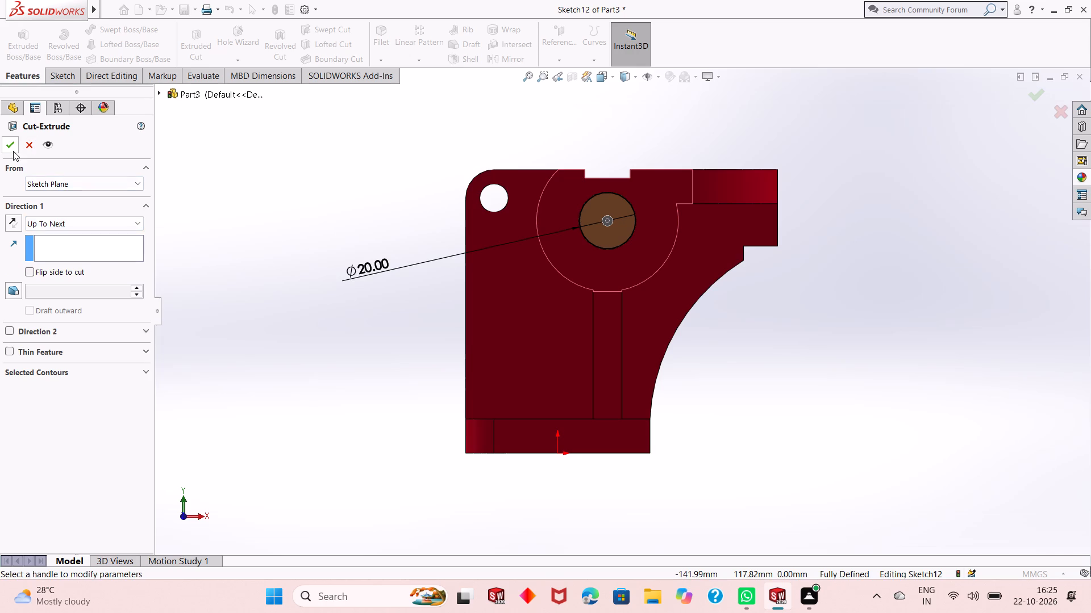
left_click(13, 151)
left_click(421, 219)
Apply the polished aluminum appearance to the 20 mm bore through the boss.
scroll(665, 212, "up", 1)
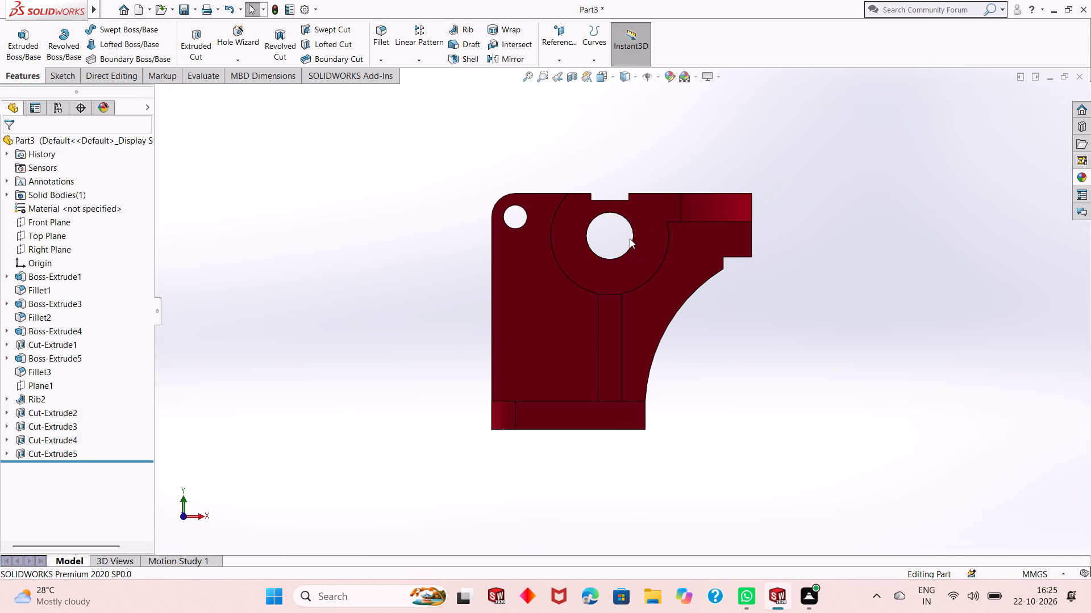
middle_click_drag(676, 225, 650, 249)
scroll(584, 253, "down", 1)
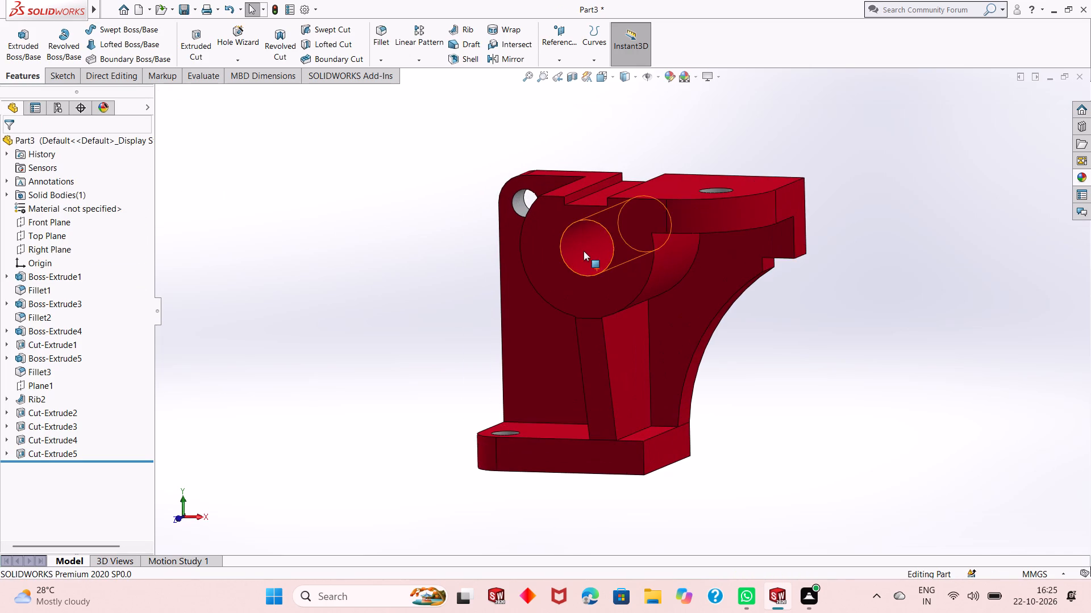
left_click(1086, 174)
left_click_drag(847, 376, 556, 272)
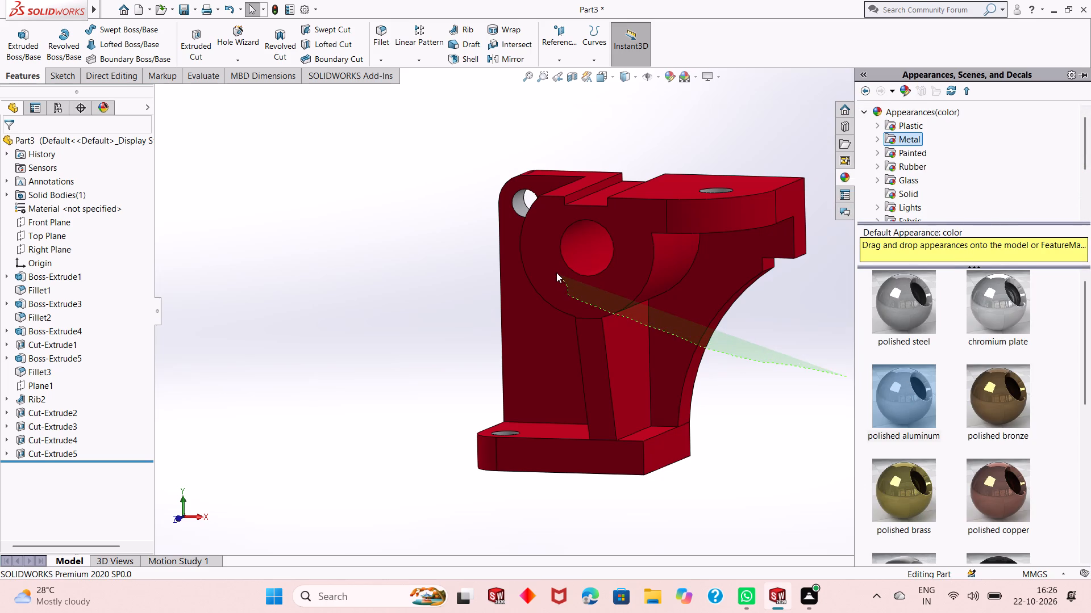
left_click_drag(926, 408, 594, 251)
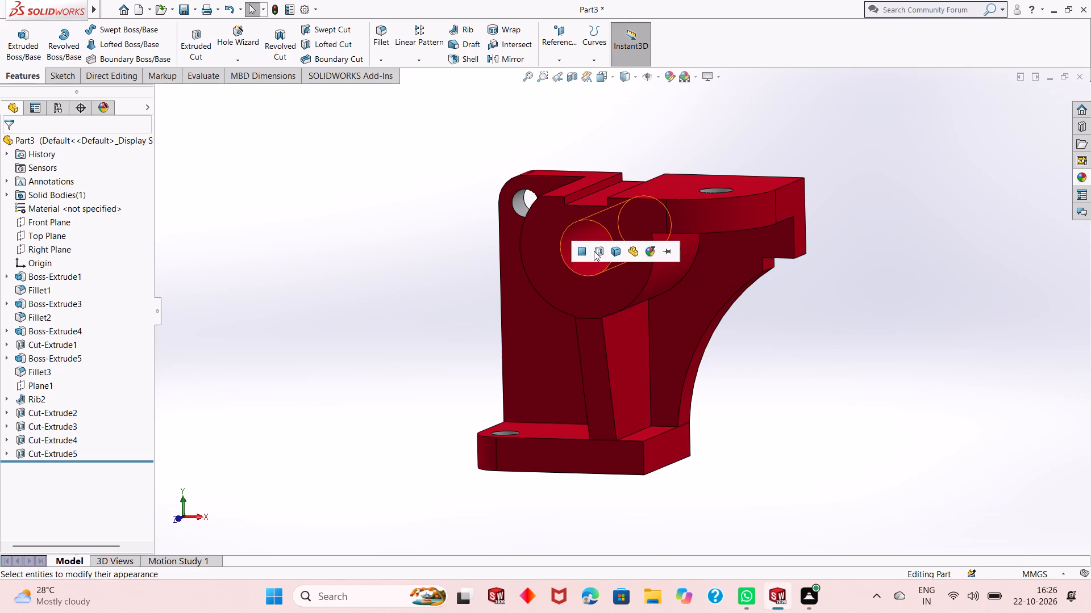
left_click(594, 251)
middle_click_drag(769, 328, 772, 309)
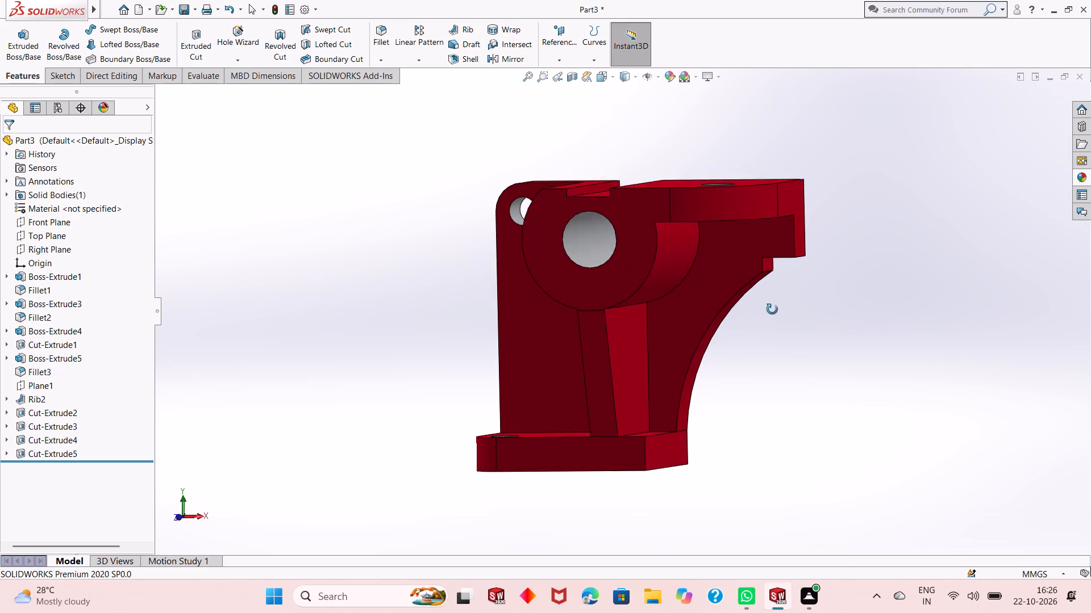
middle_click_drag(772, 309, 757, 352)
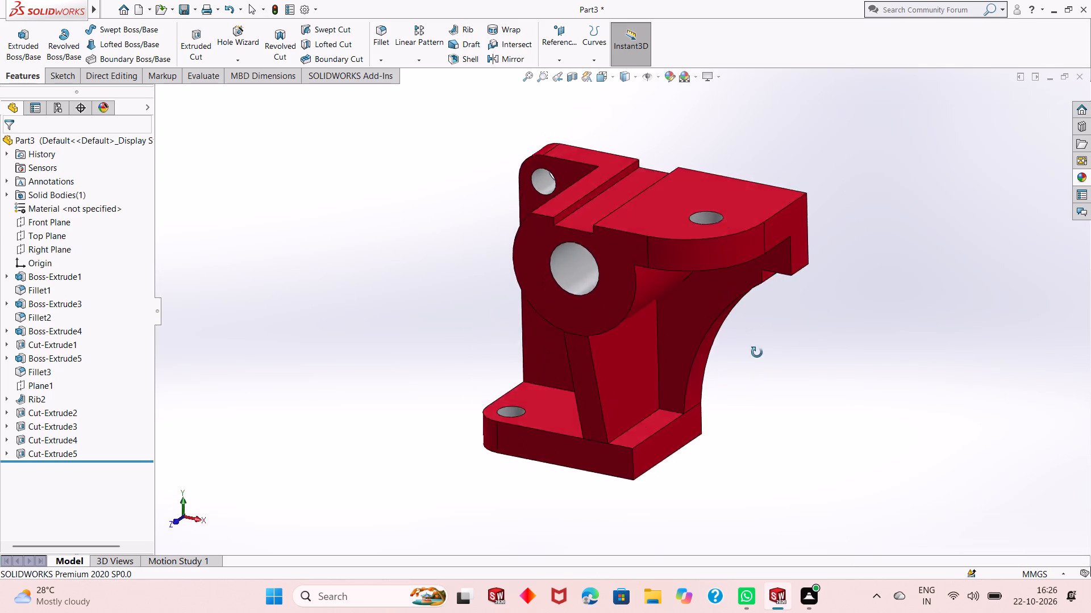
Examine the finished bracket from the front and back, checking the bore, rib, top plate and holes.
middle_click_drag(757, 352, 621, 367)
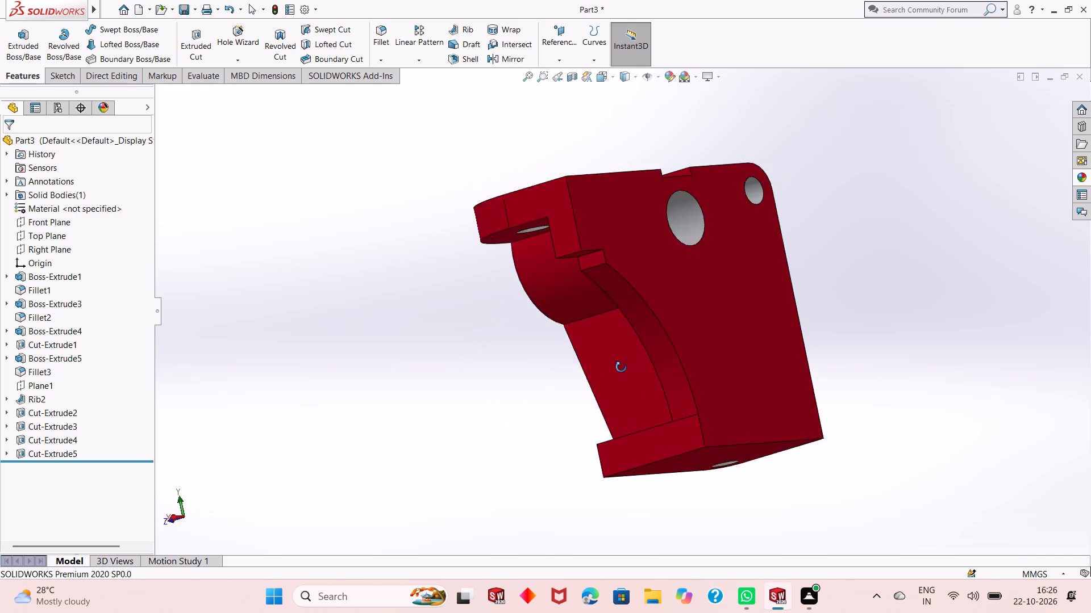
middle_click_drag(621, 367, 765, 380)
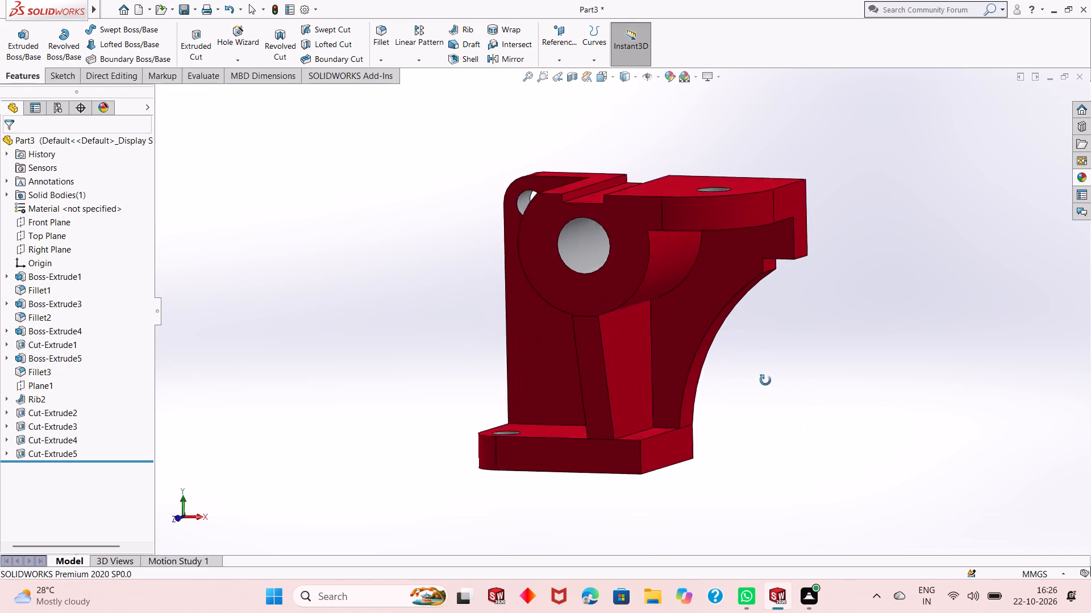
middle_click_drag(765, 380, 764, 402)
scroll(573, 216, "up", 1)
scroll(632, 185, "down", 1)
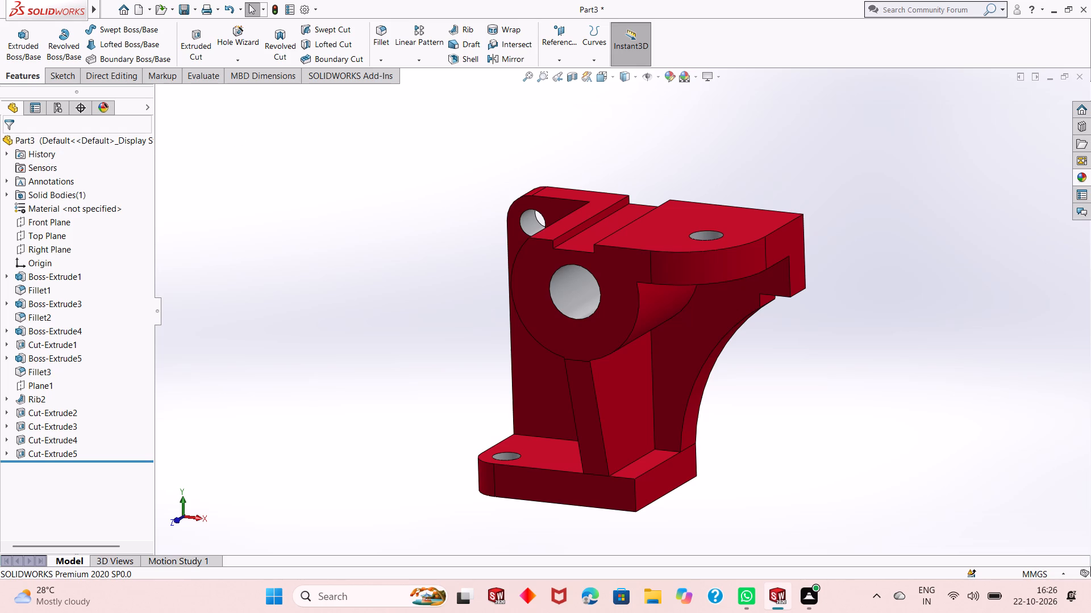
left_click(72, 81)
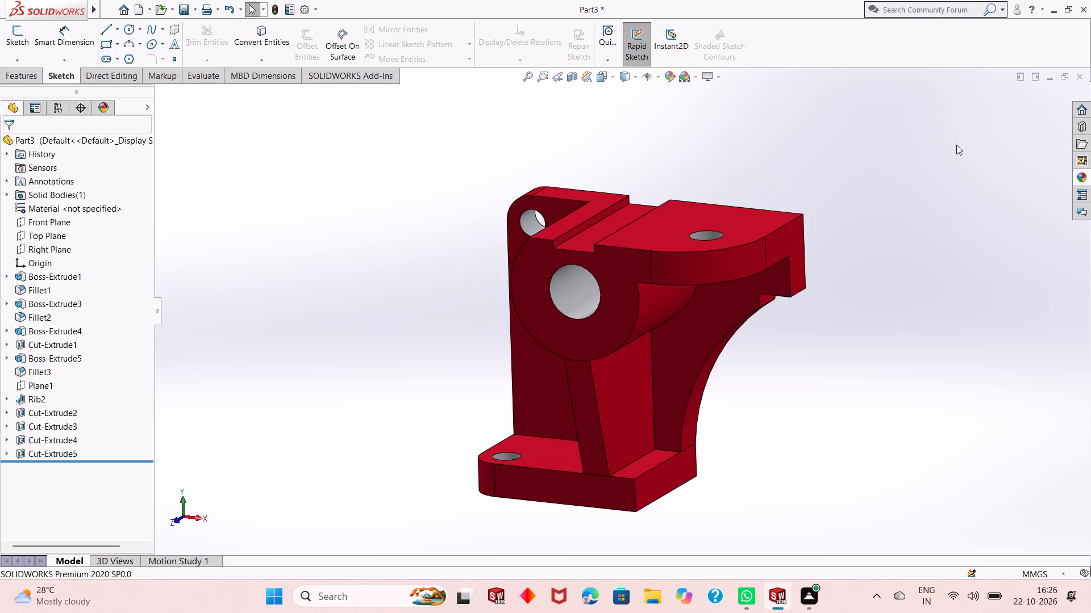
scroll(671, 330, "up", 2)
scroll(659, 324, "down", 2)
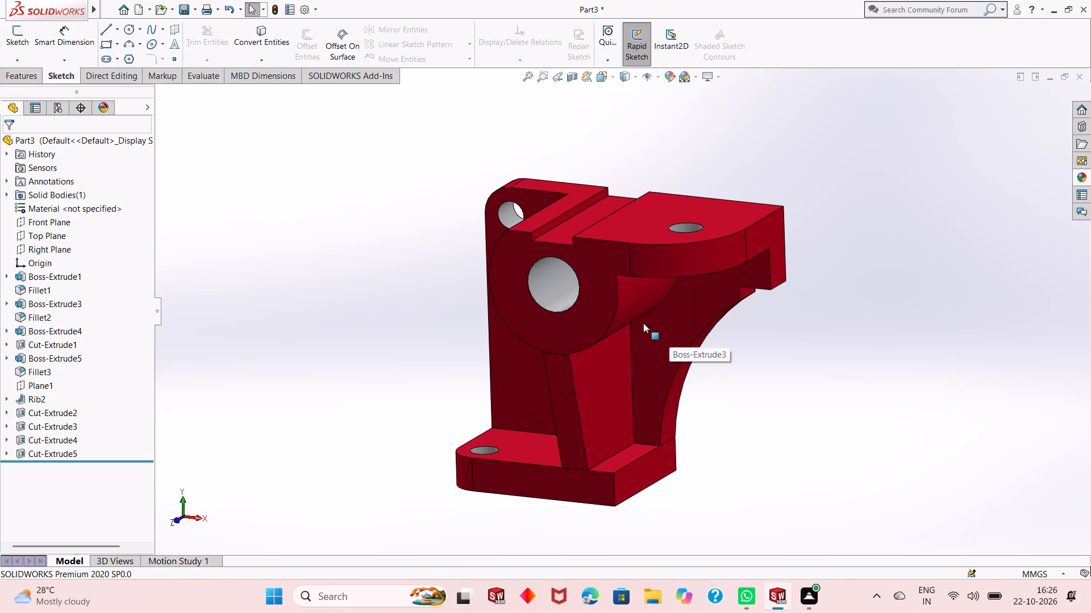
Save the part as "Red mount" in the Dp SolidWorks folder.
key("ctrl+s")
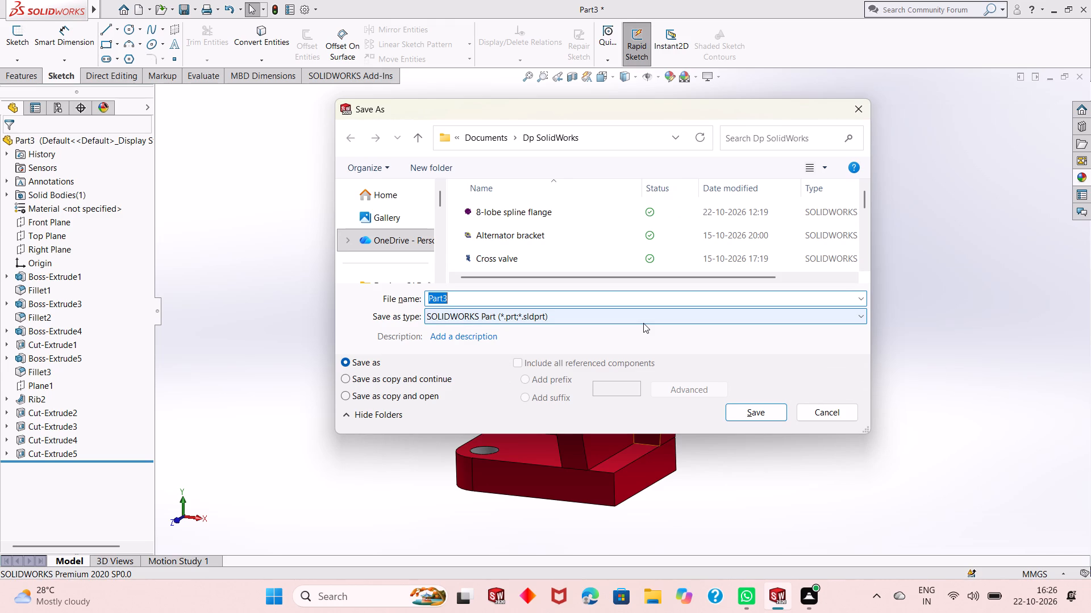
type("Red")
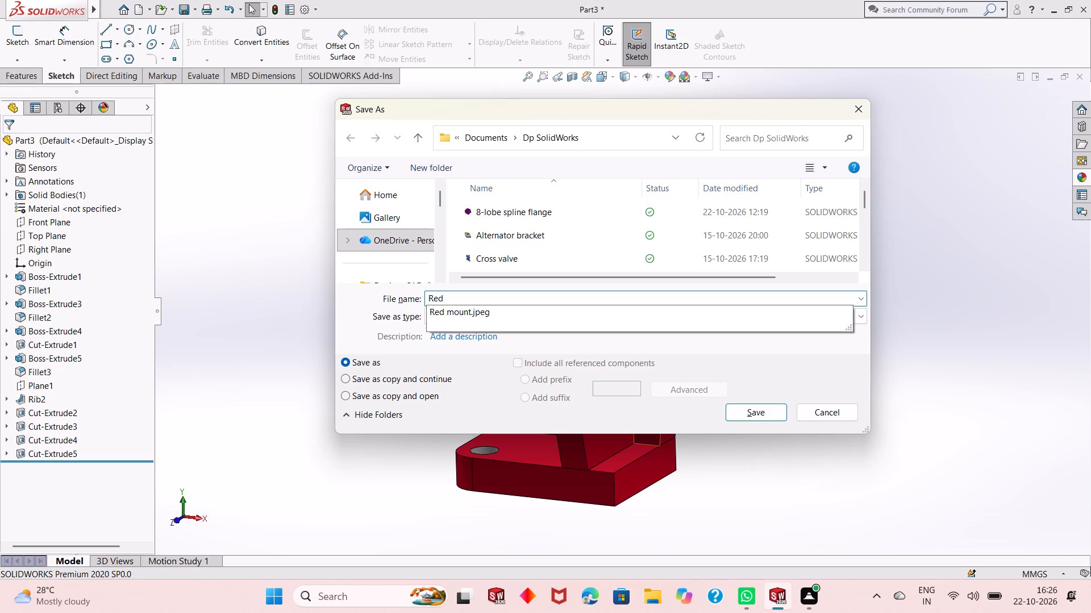
key("space")
type("mount")
key("Return")
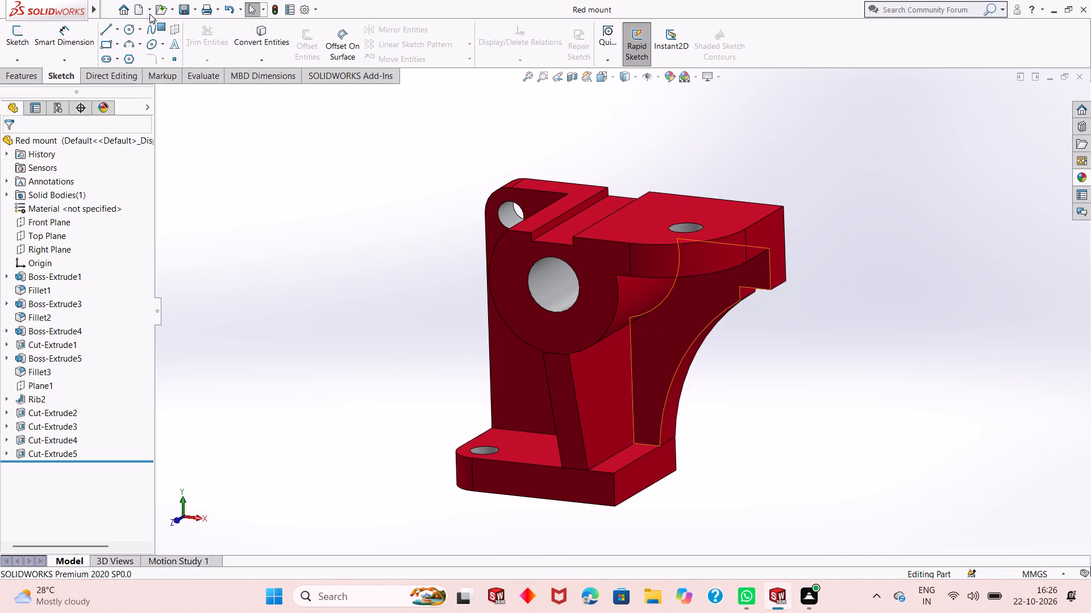
Save a PDF copy of the part as "Red mount" in the Dp SolidWorks folder.
left_click(195, 7)
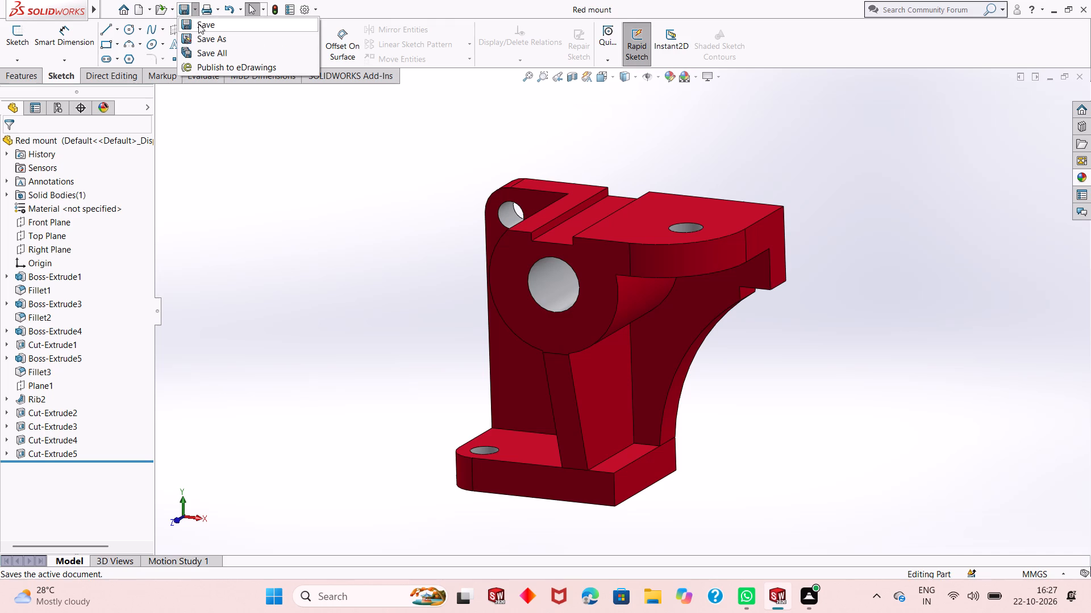
left_click(199, 37)
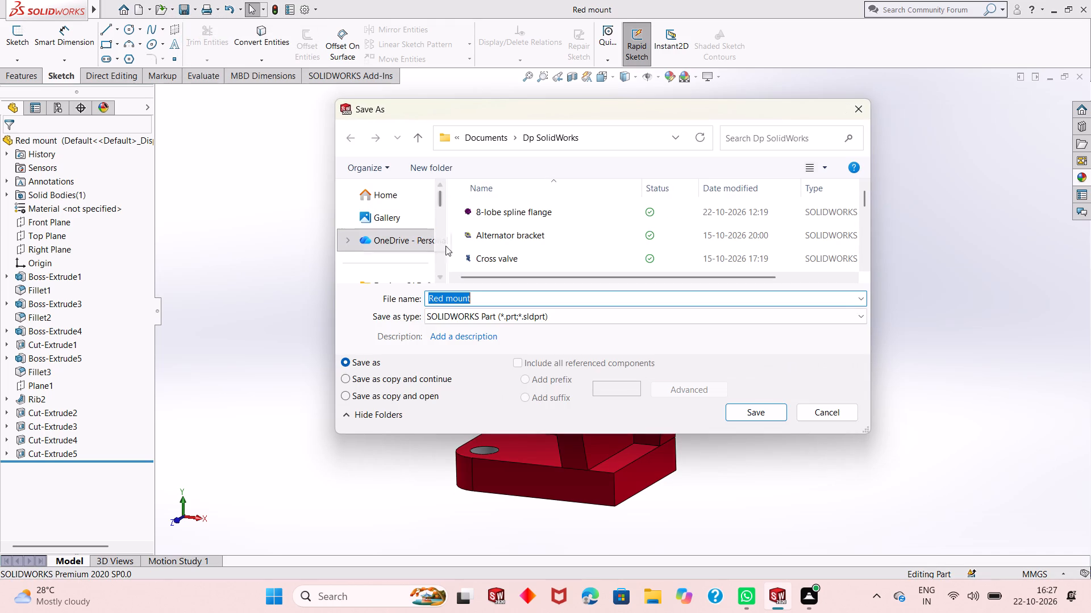
left_click(460, 317)
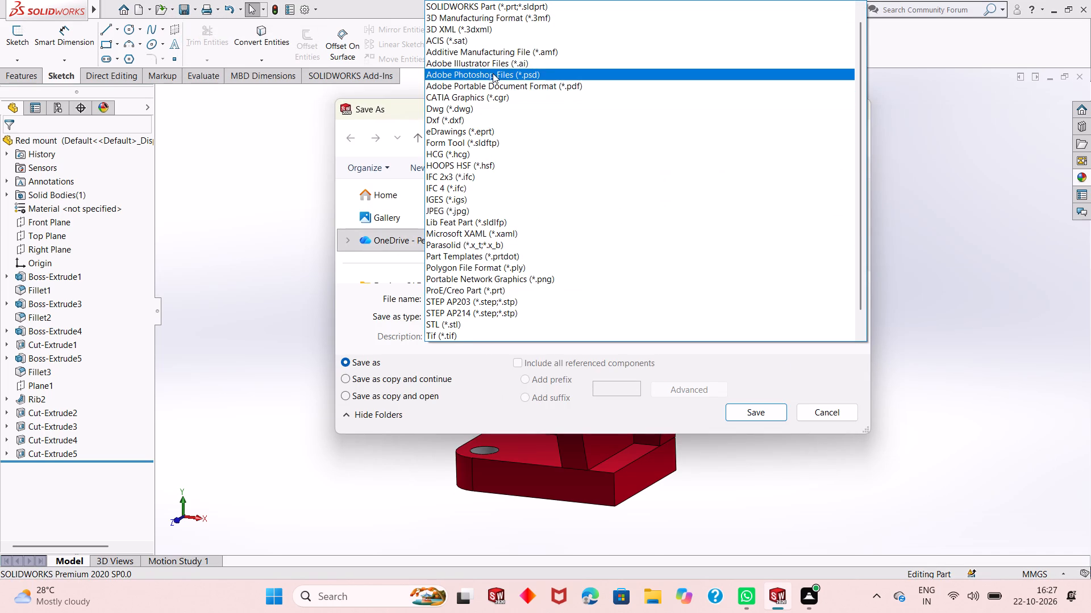
left_click(492, 86)
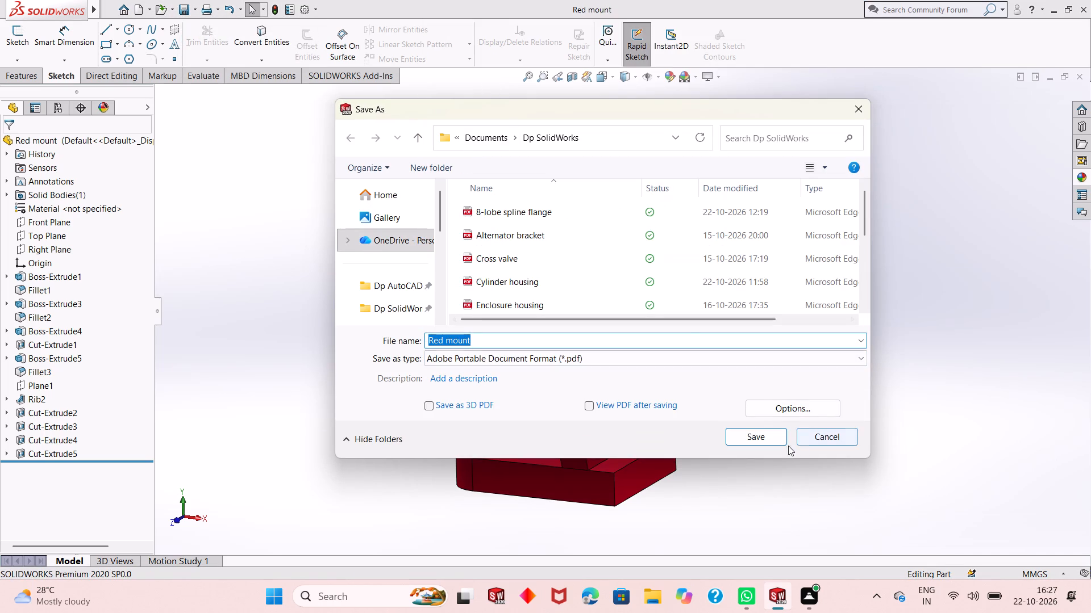
left_click(751, 442)
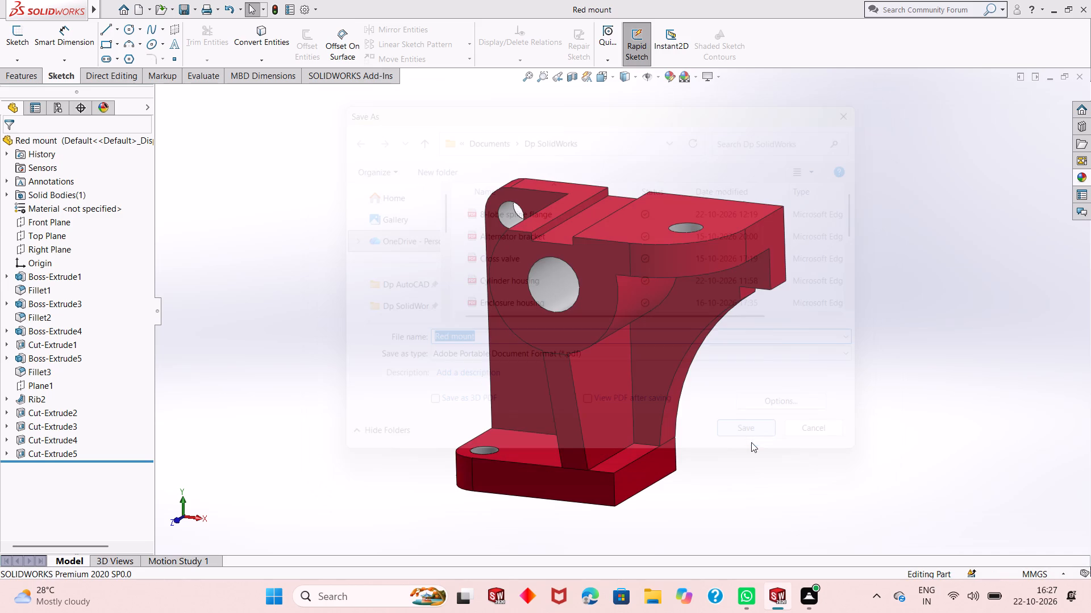